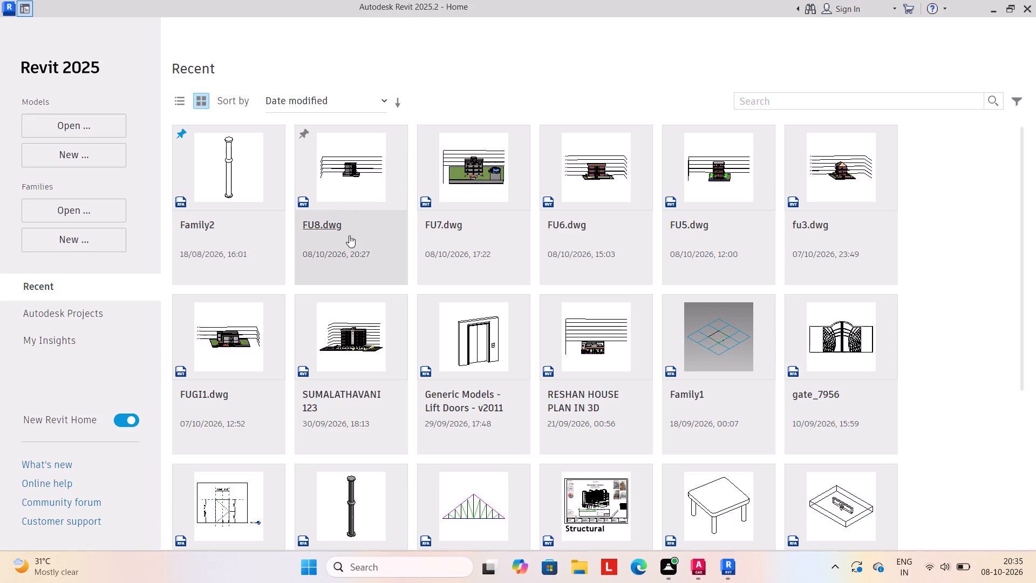
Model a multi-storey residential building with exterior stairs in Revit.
Create a new project from the default.rte template in the English-Imperial templates folder.
click(85, 156)
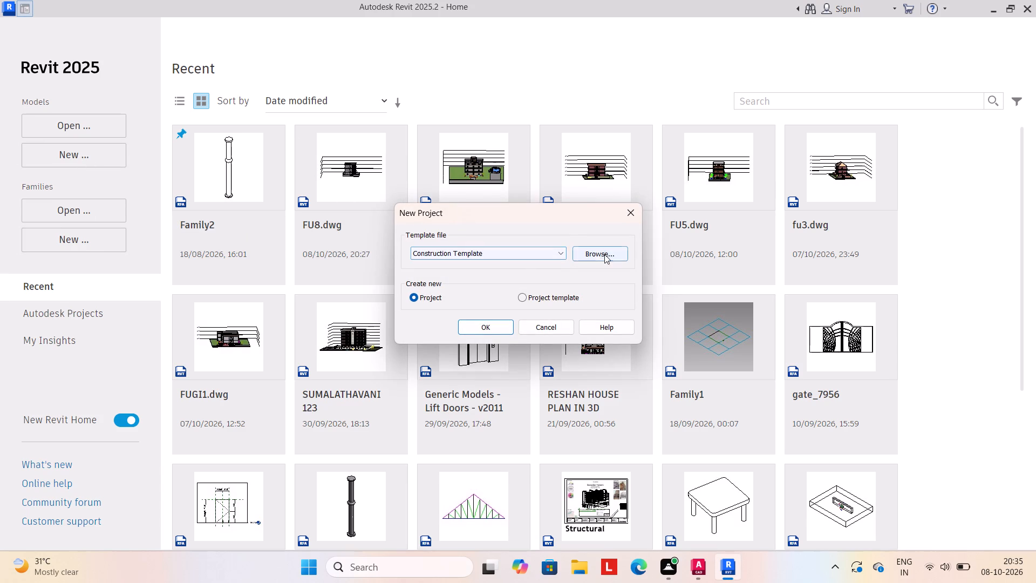
click(604, 254)
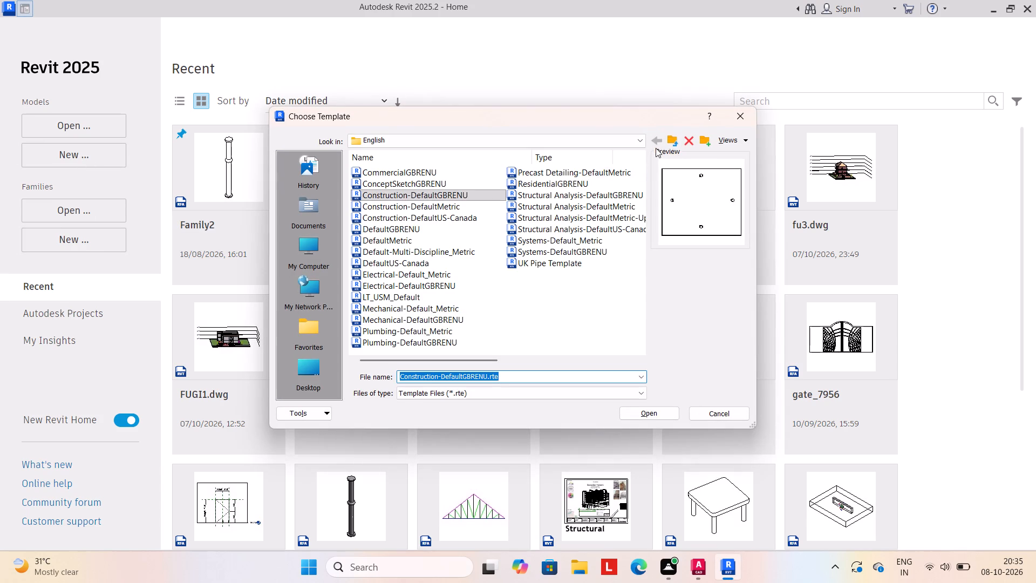
click(671, 143)
double_click(404, 204)
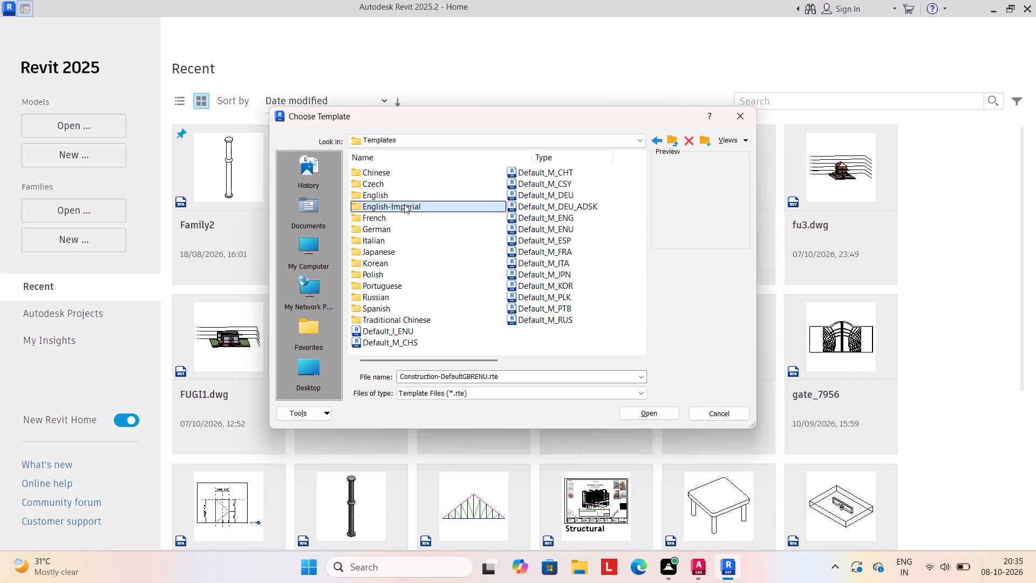
double_click(412, 199)
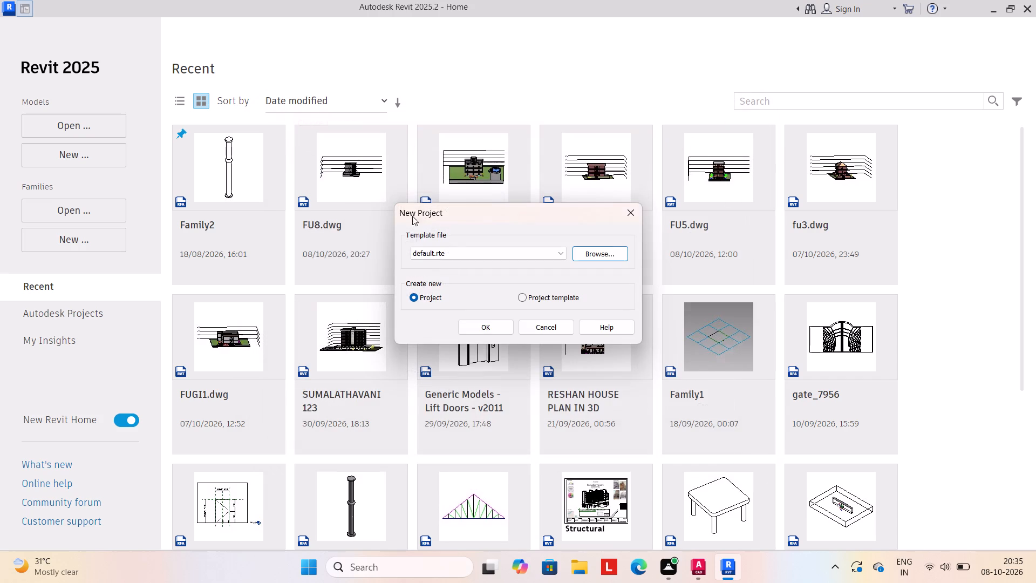
click(473, 324)
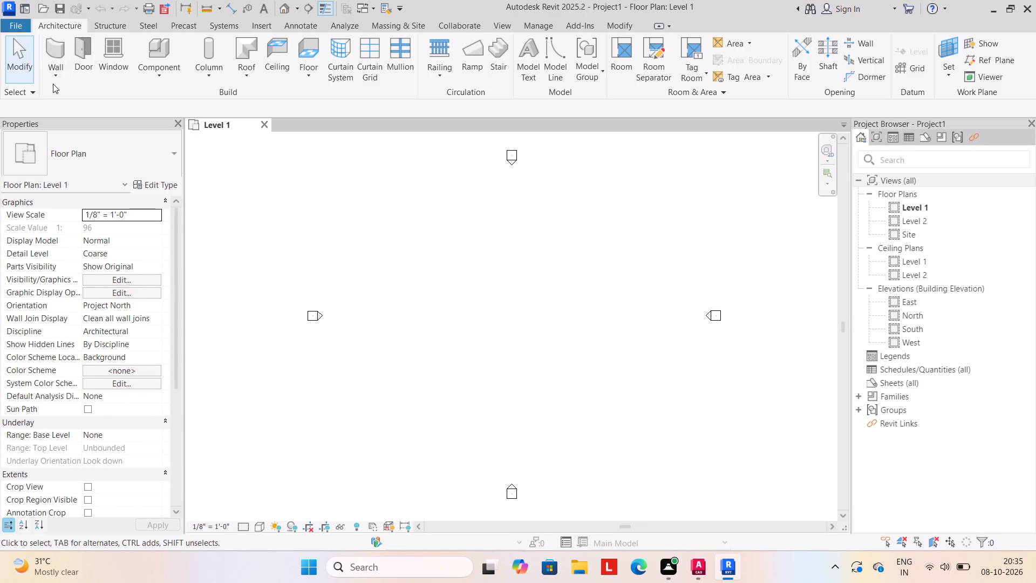
Link the CAD drawing FU9.dwg from the Desktop into Level 1 with Auto - Center to Center positioning.
click(256, 23)
click(105, 60)
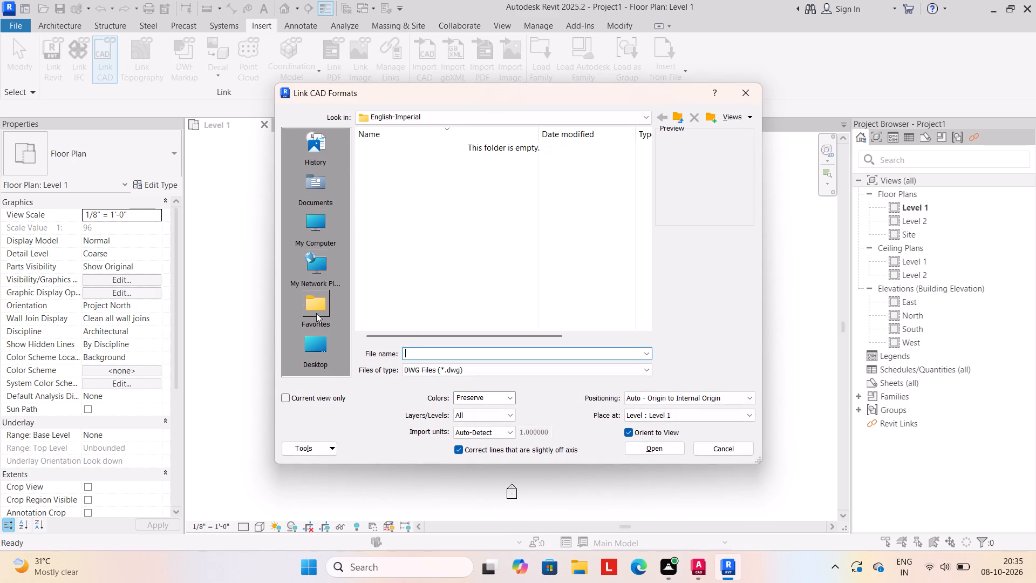
click(315, 337)
click(425, 356)
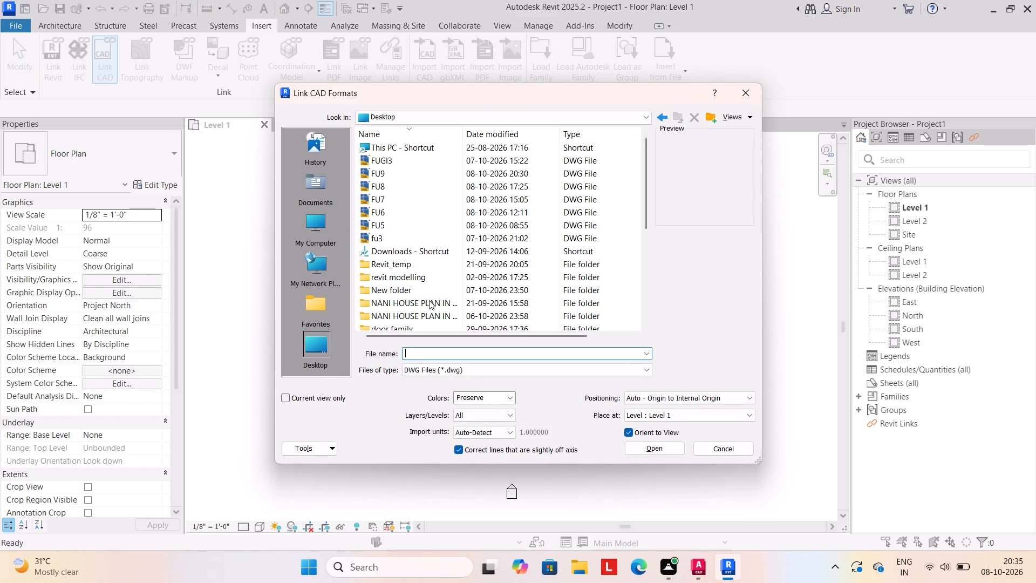
click(422, 175)
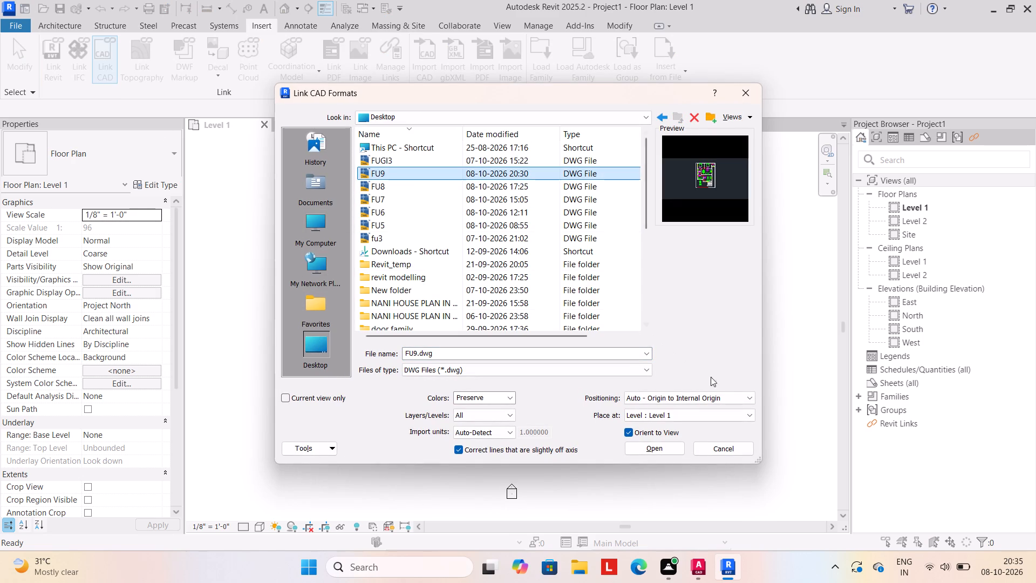
click(748, 399)
click(725, 412)
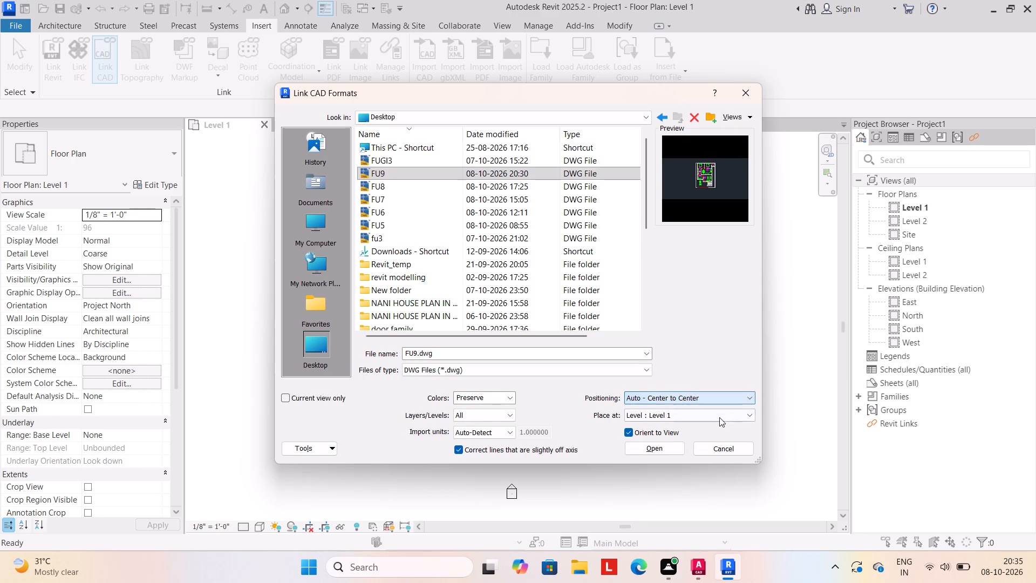
click(665, 448)
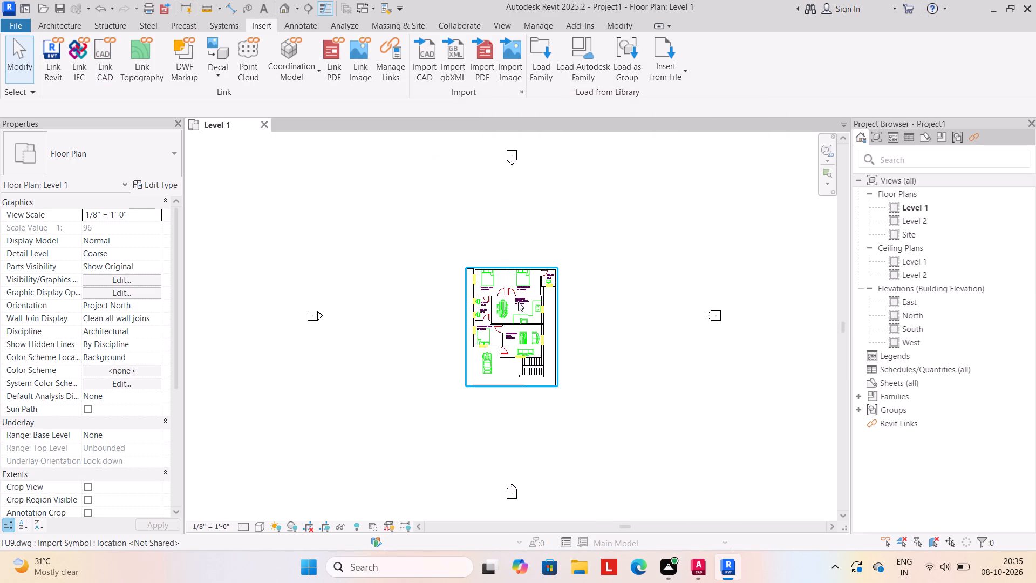
scroll(520, 301, up, 4)
click(615, 282)
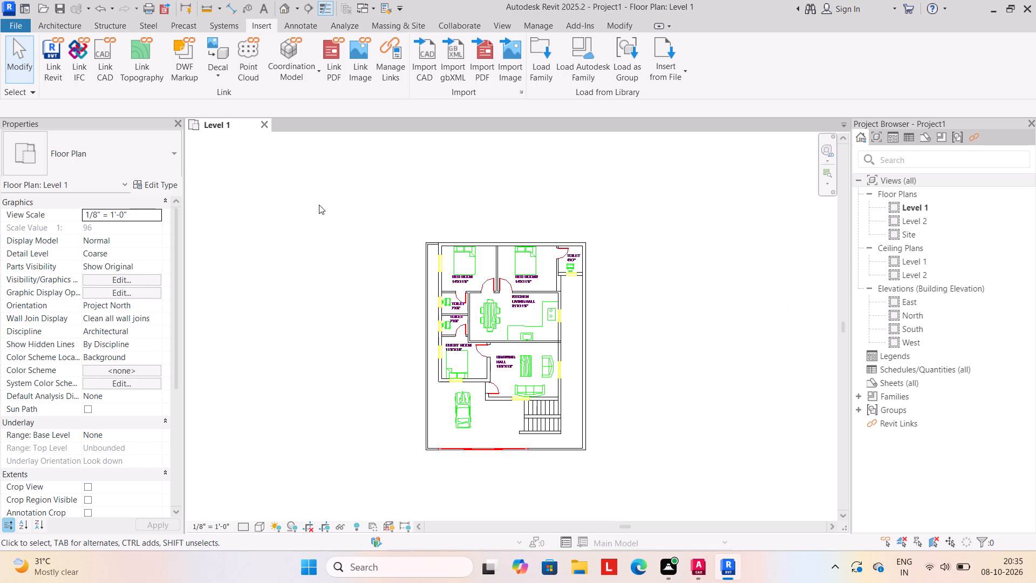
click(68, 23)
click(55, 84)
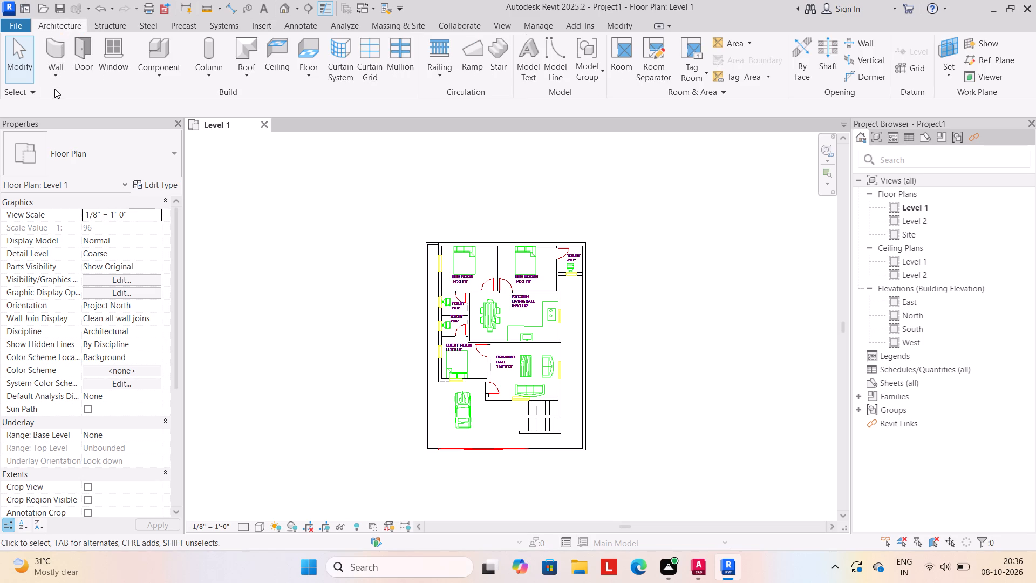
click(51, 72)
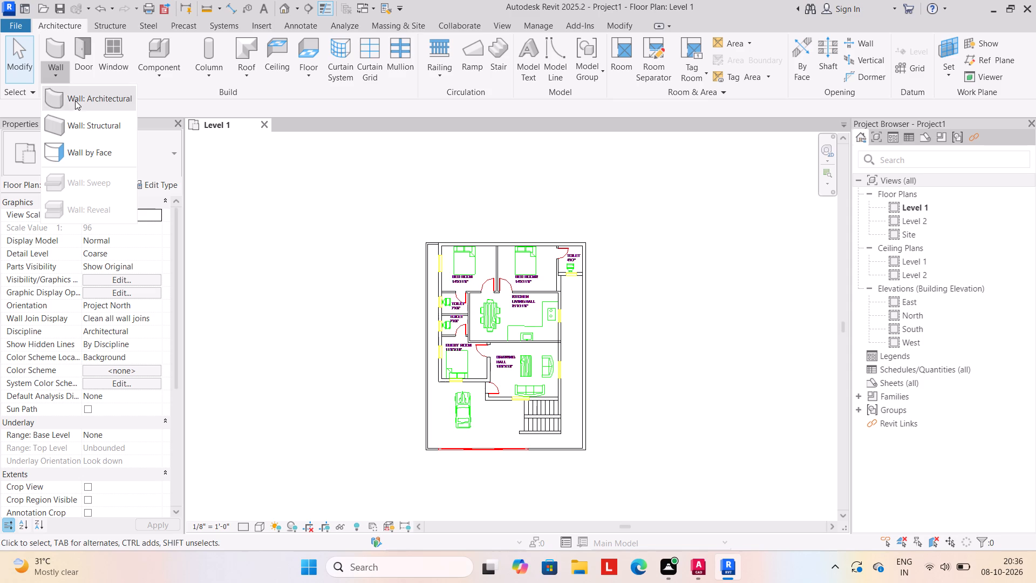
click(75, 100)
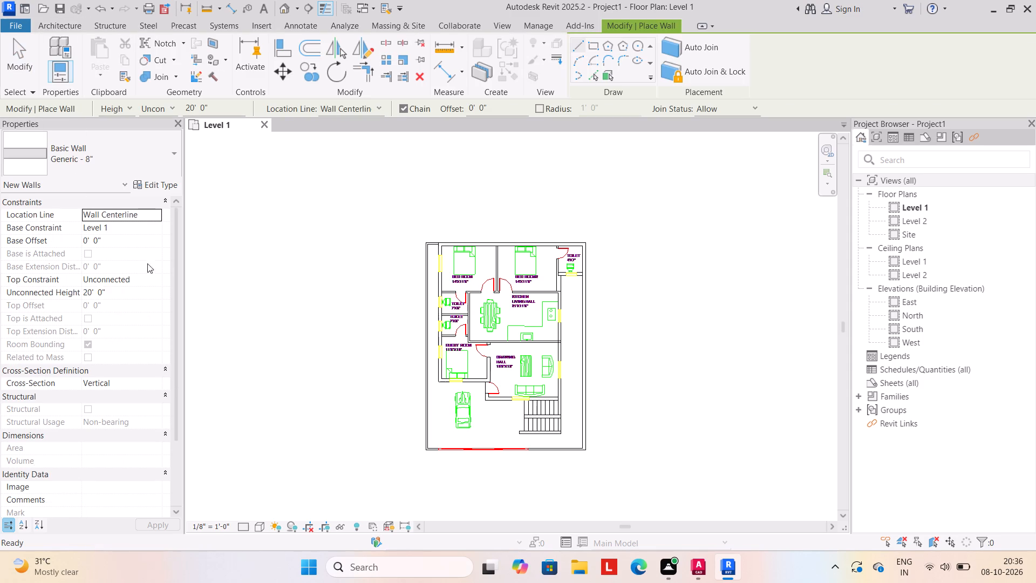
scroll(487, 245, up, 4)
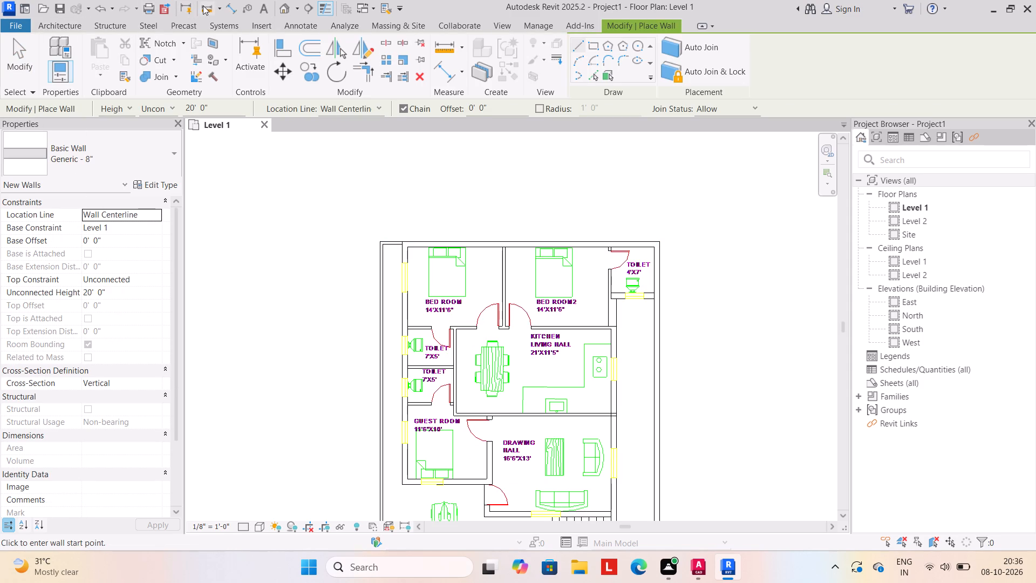
Measure the thickness of the outer wall above the 14'x11'6" bedroom in the linked plan.
click(203, 5)
scroll(489, 263, up, 4)
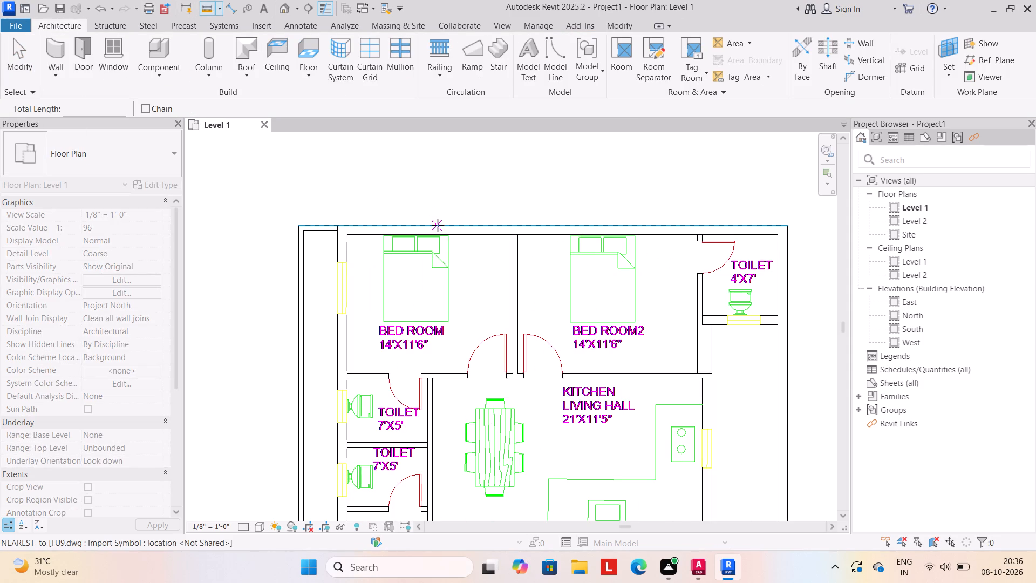
click(438, 225)
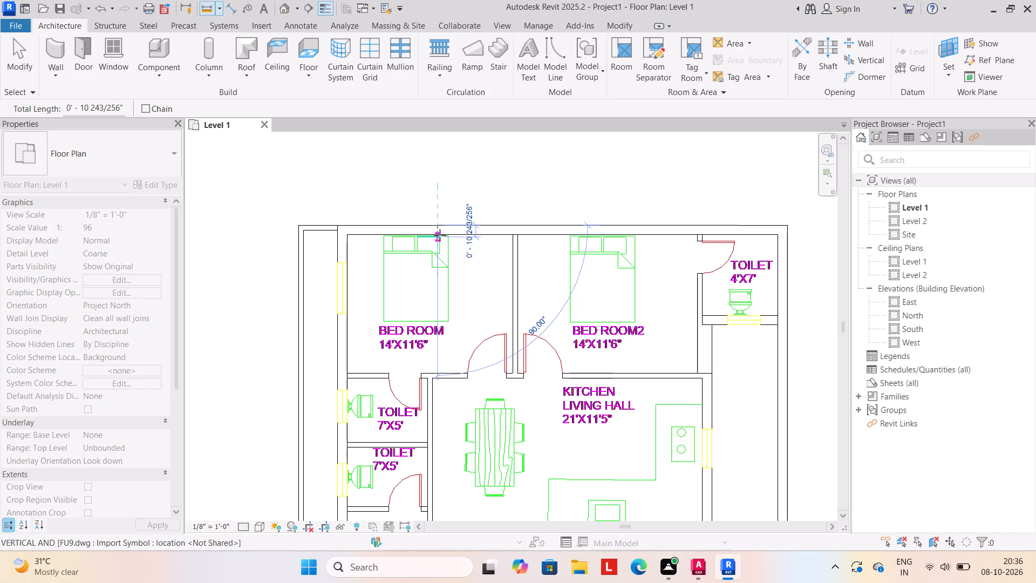
scroll(443, 235, up, 4)
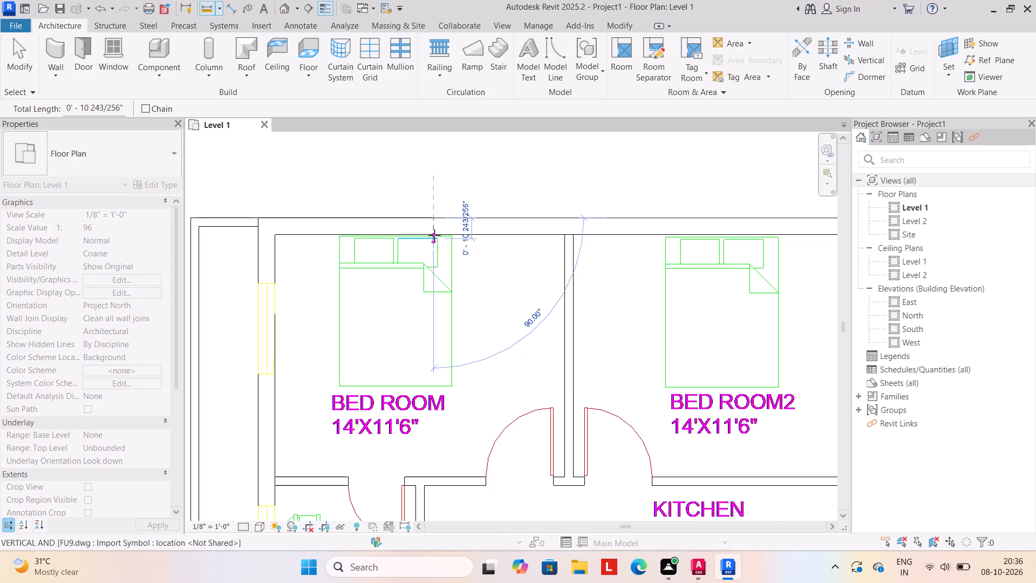
key(Escape)
key(grave)
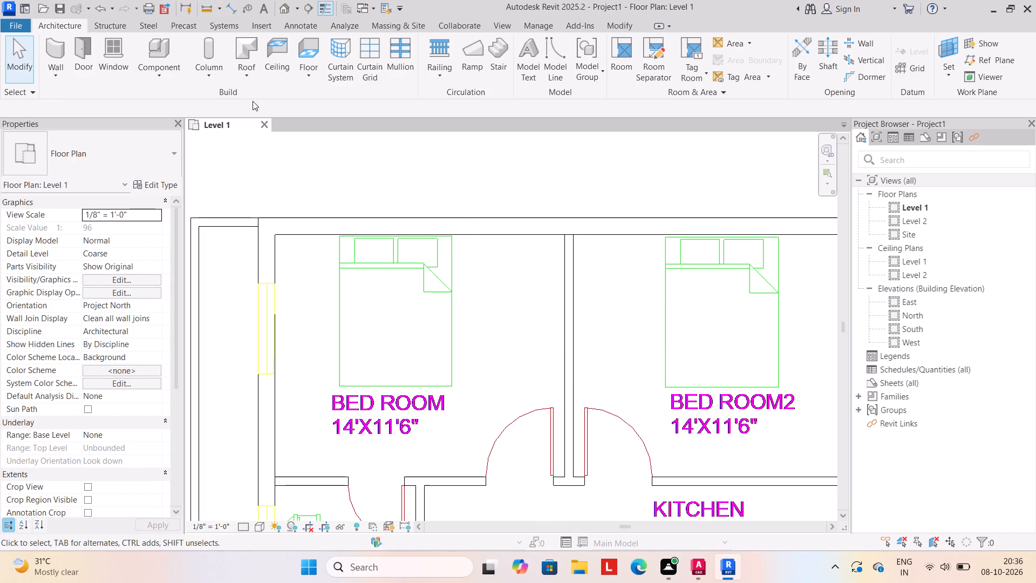
click(212, 4)
scroll(407, 191, up, 4)
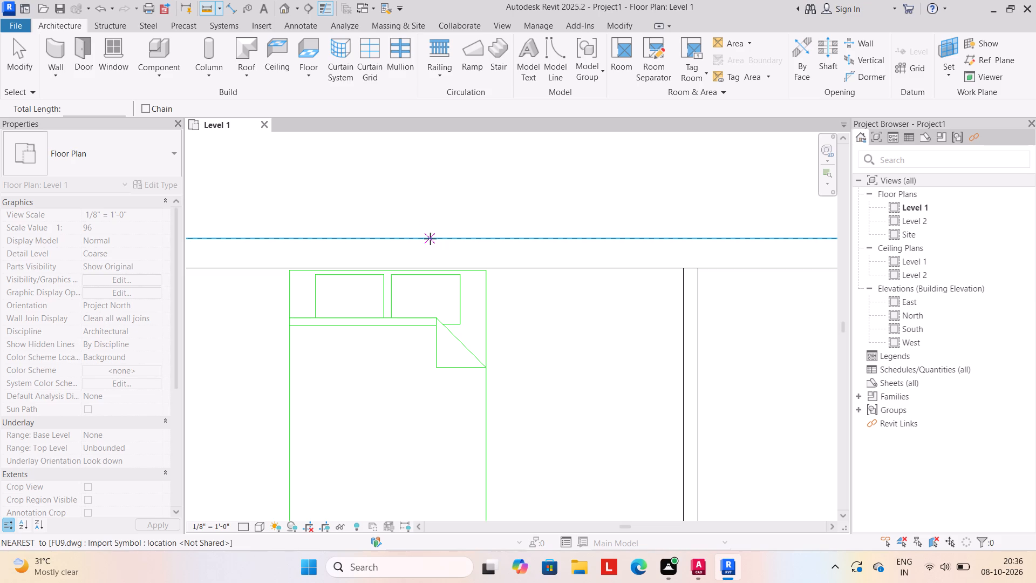
click(430, 238)
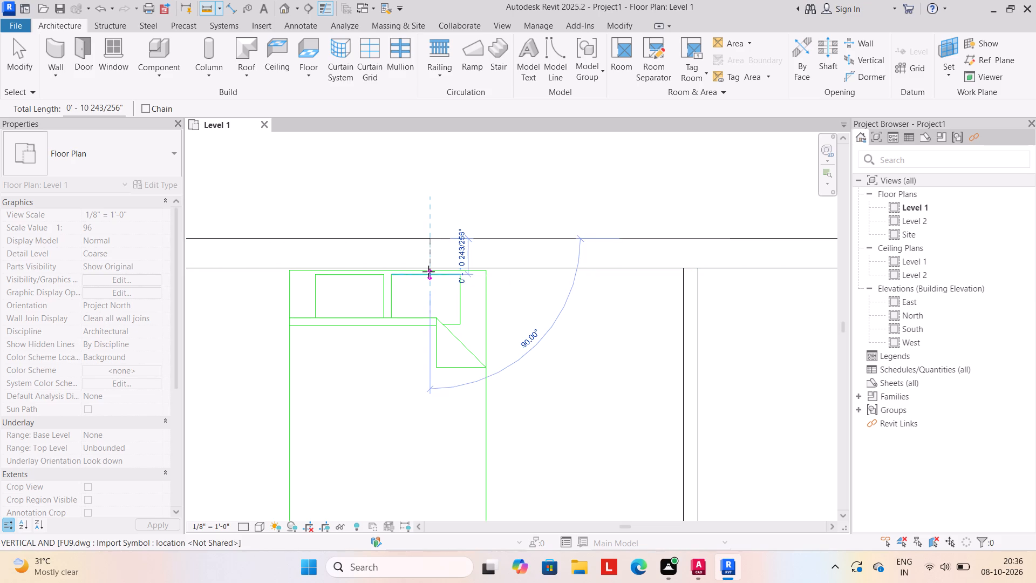
key(Escape)
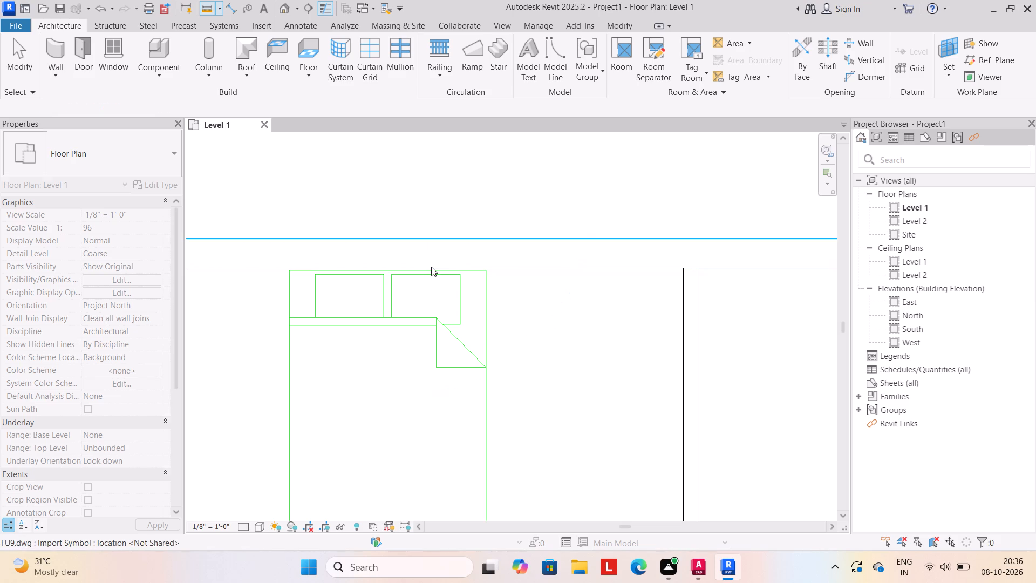
Start an architectural wall and duplicate the Generic - 8" type under the name WALL9".
scroll(418, 292, down, 9)
middle_drag(414, 306, 380, 219)
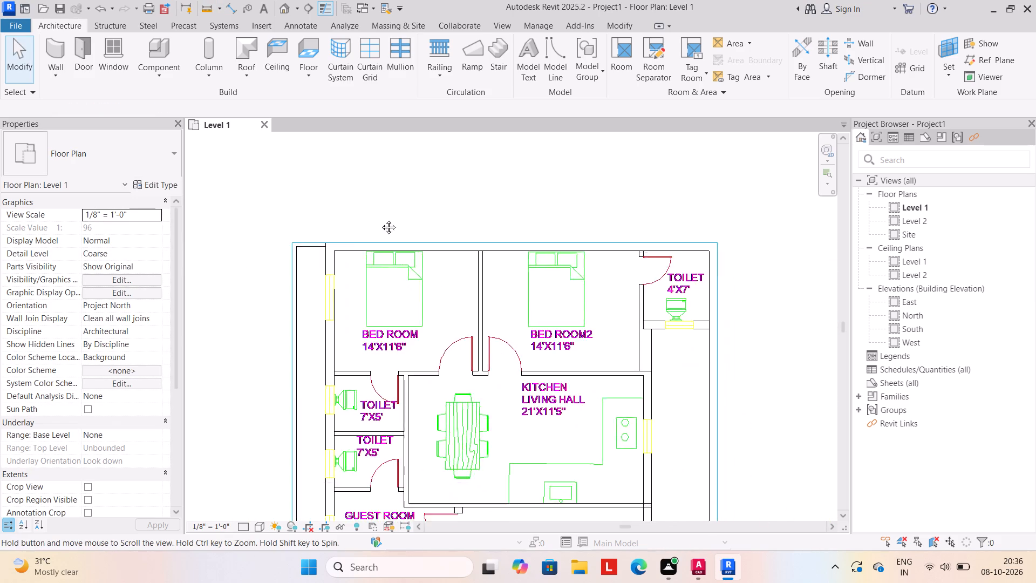
middle_drag(380, 219, 379, 215)
scroll(379, 226, down, 2)
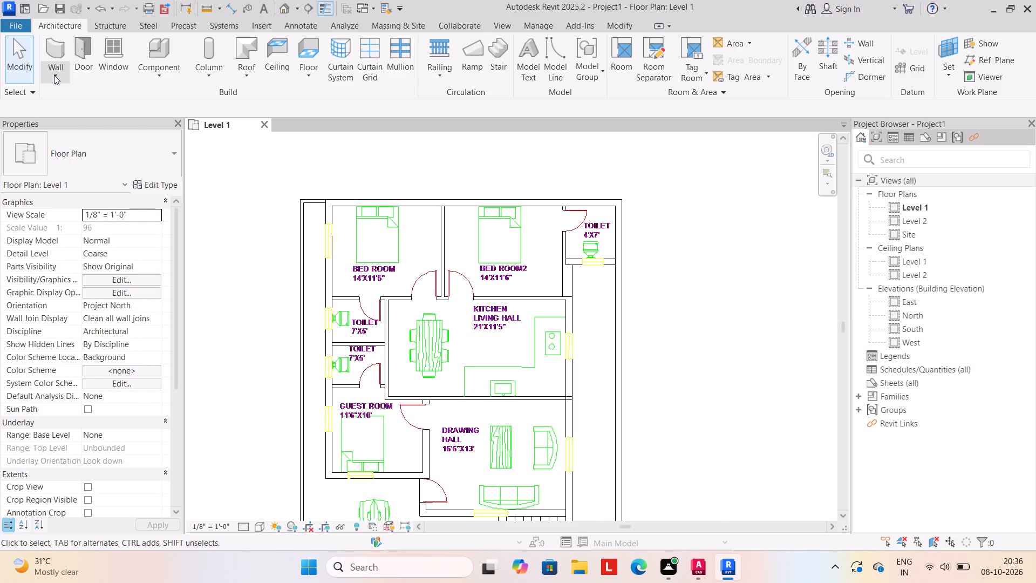
click(54, 75)
click(69, 98)
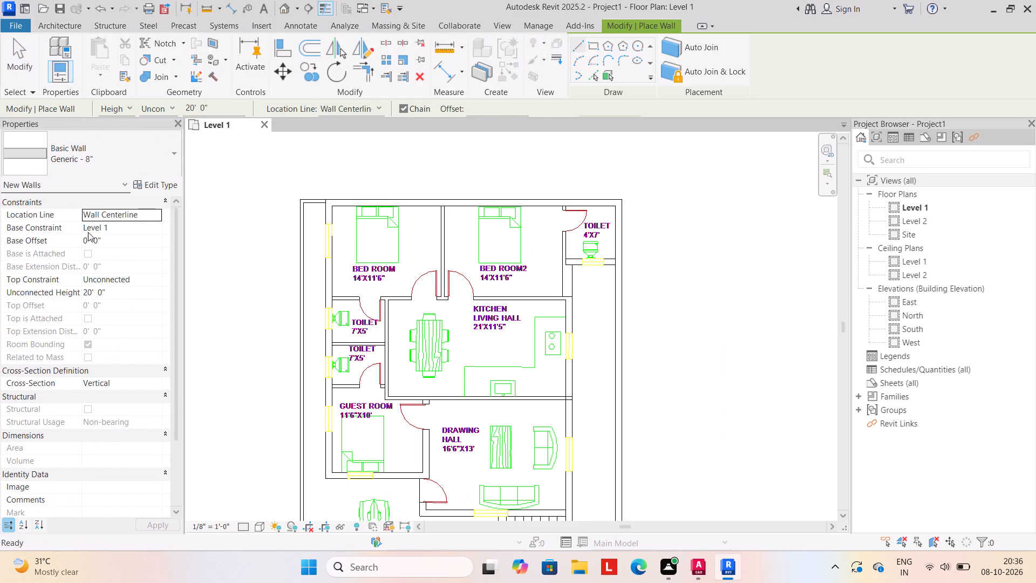
click(154, 182)
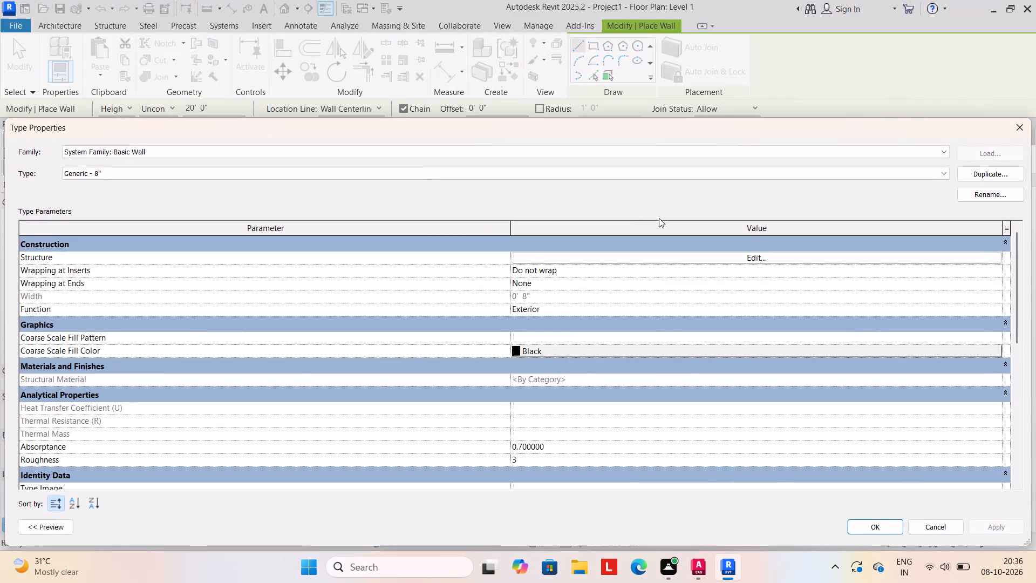
click(989, 168)
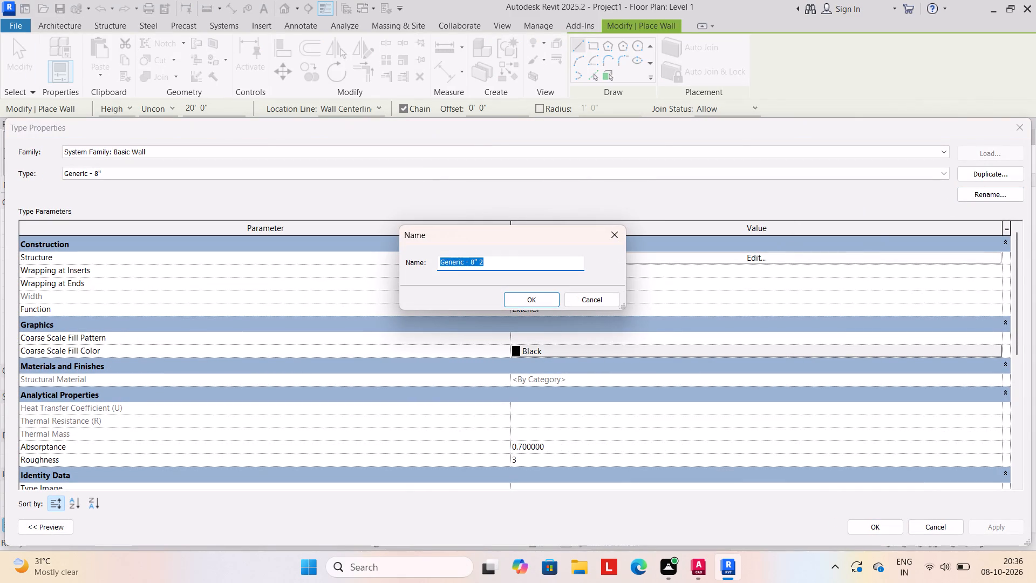
click(519, 263)
key(BackSpace)
key(BackSpace)
key(BackSpace)
key(BackSpace)
key(BackSpace)
key(BackSpace)
key(BackSpace)
key(BackSpace)
key(BackSpace)
key(BackSpace)
key(BackSpace)
key(BackSpace)
key(BackSpace)
key(BackSpace)
key(BackSpace)
key(BackSpace)
key(BackSpace)
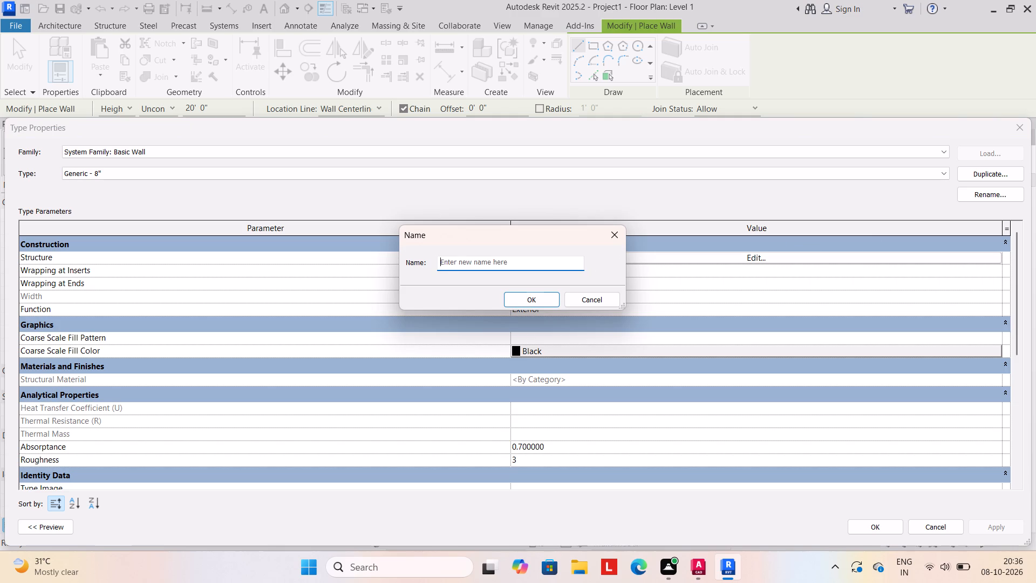
text(WALL)
key(8)
key(BackSpace)
text(9")
key(Return)
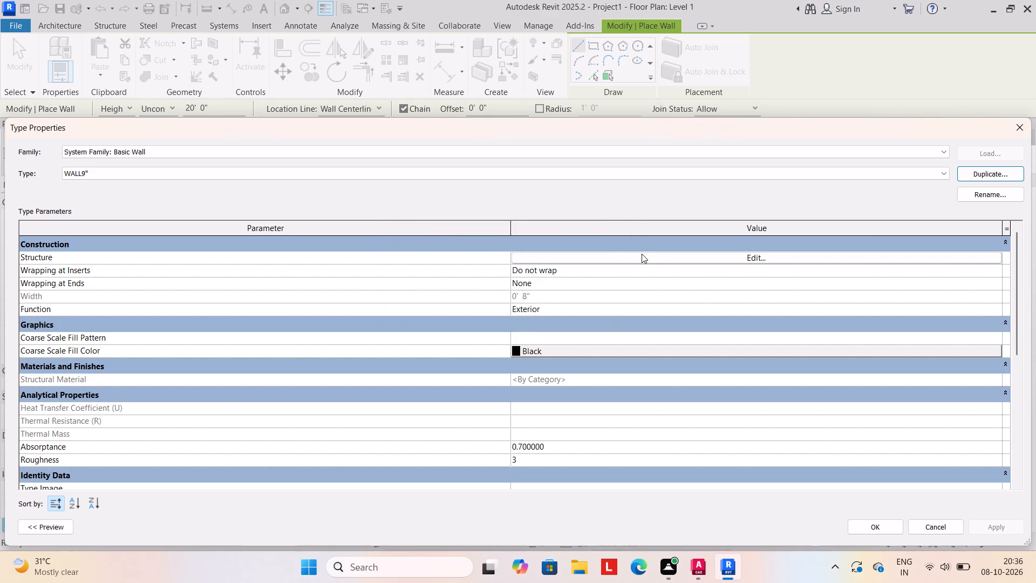
Set the structure layer thickness of the WALL9" type to 9" and apply the type changes.
click(642, 254)
click(493, 261)
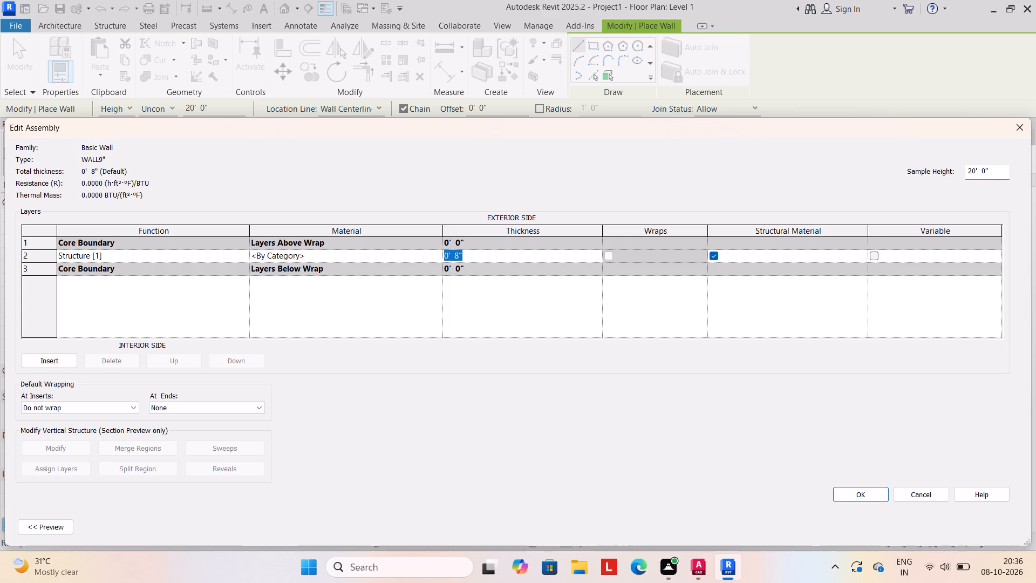
text(9")
key(Return)
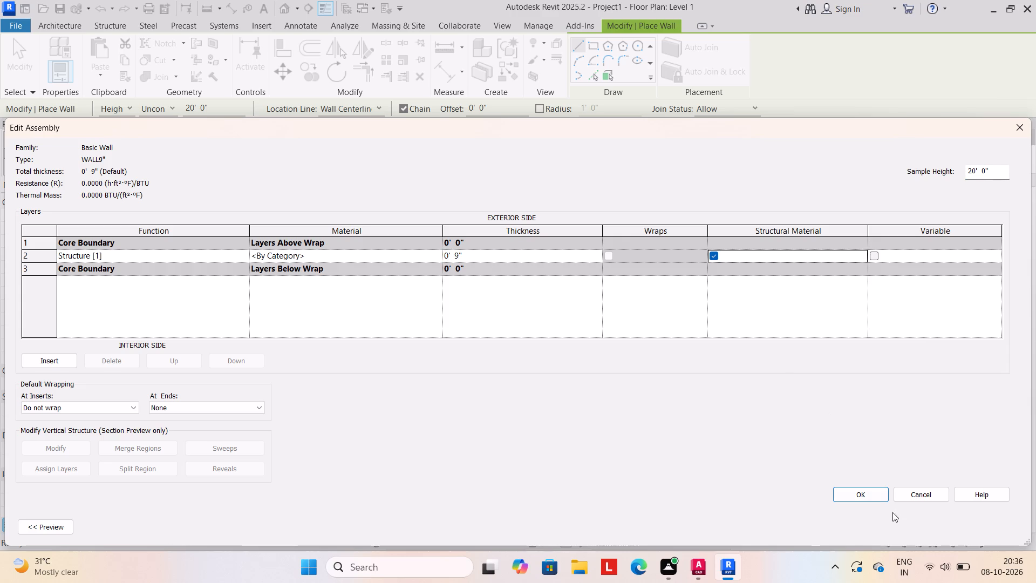
click(870, 494)
click(997, 526)
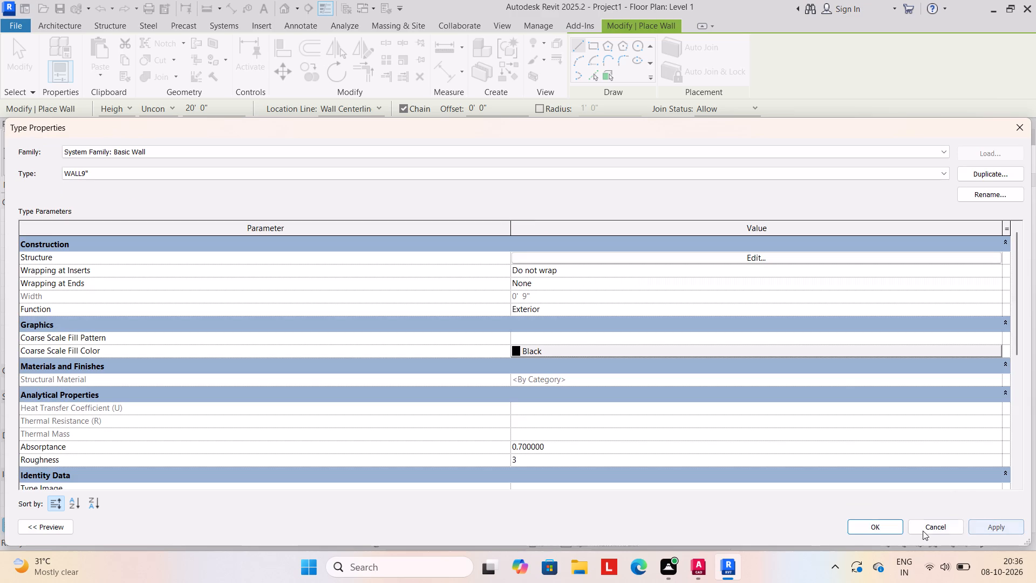
click(857, 530)
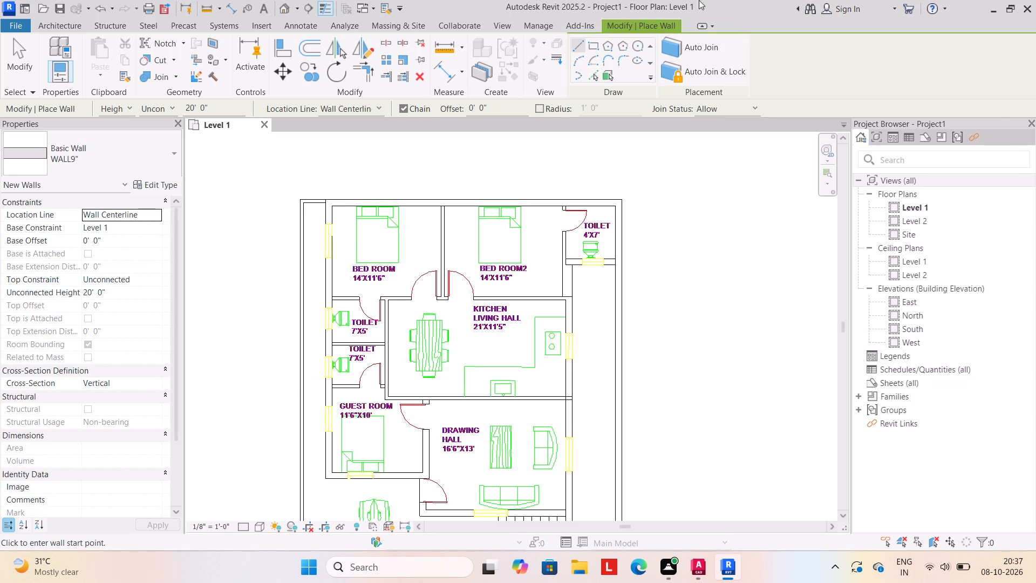
Duplicate the WALL9" wall type under the name WALL4.5".
scroll(482, 213, down, 2)
middle_drag(484, 218, 479, 154)
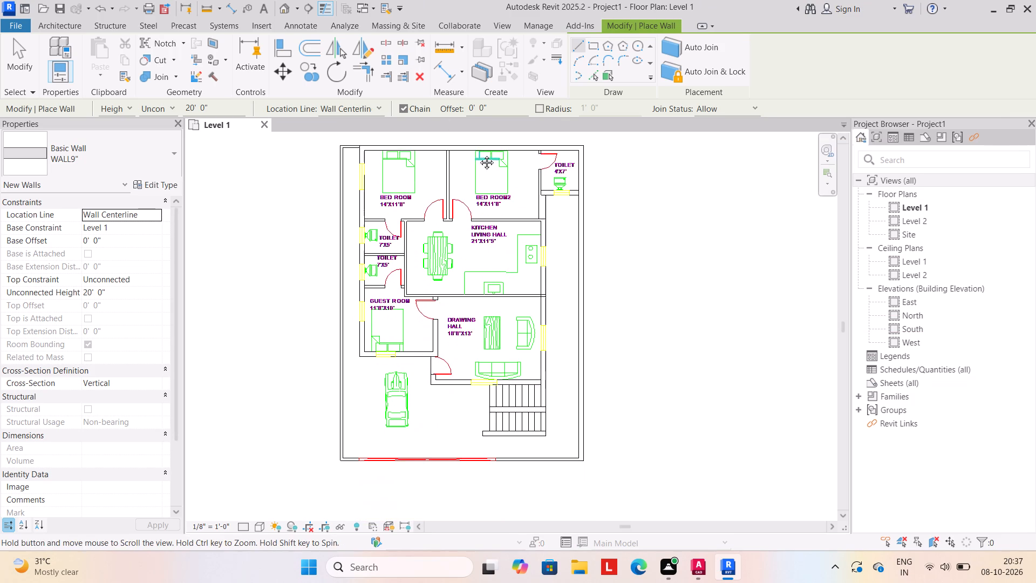
middle_drag(479, 154, 476, 151)
click(50, 21)
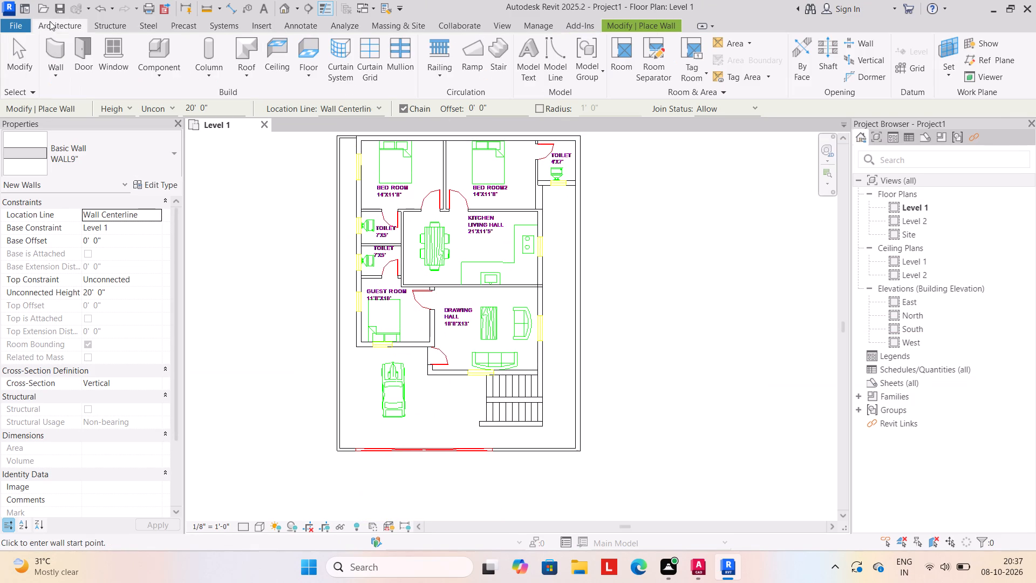
click(159, 184)
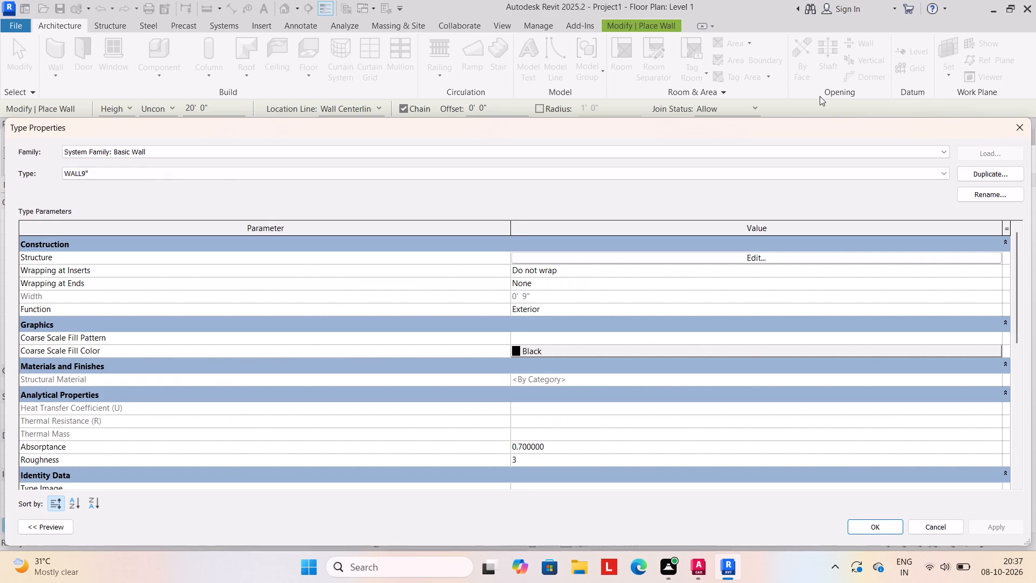
click(977, 172)
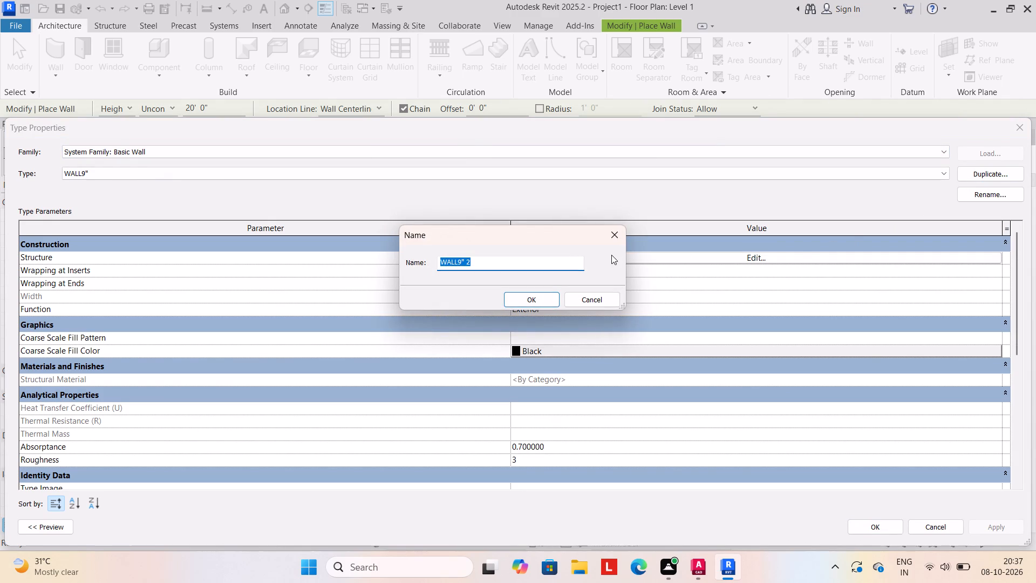
text(WALL)
text(4.5")
key(Return)
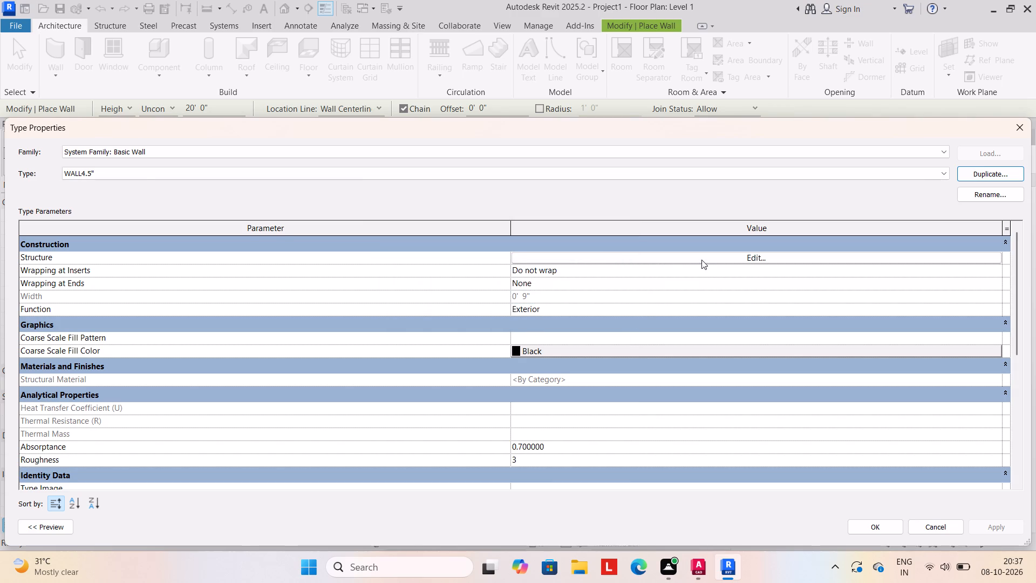
Set the structure layer thickness of the WALL4.5" type to 4.5" and apply the type changes.
click(701, 260)
click(495, 256)
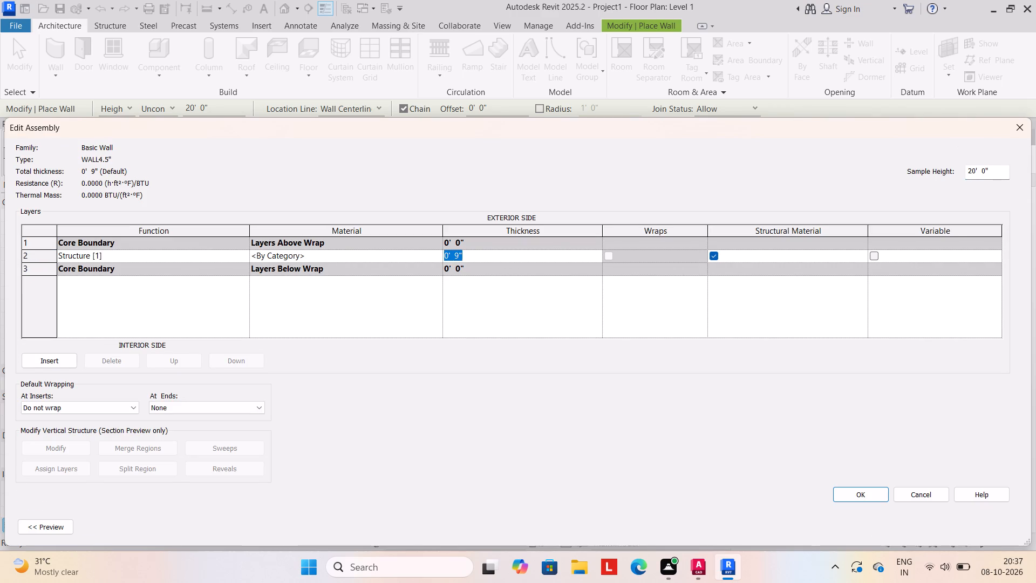
text(4.5")
key(Return)
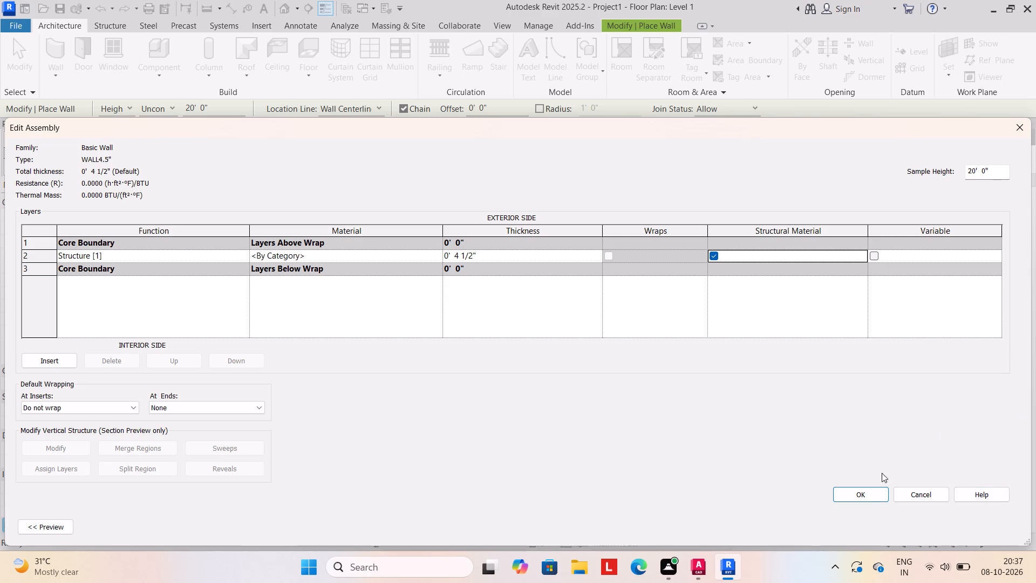
click(863, 499)
click(999, 528)
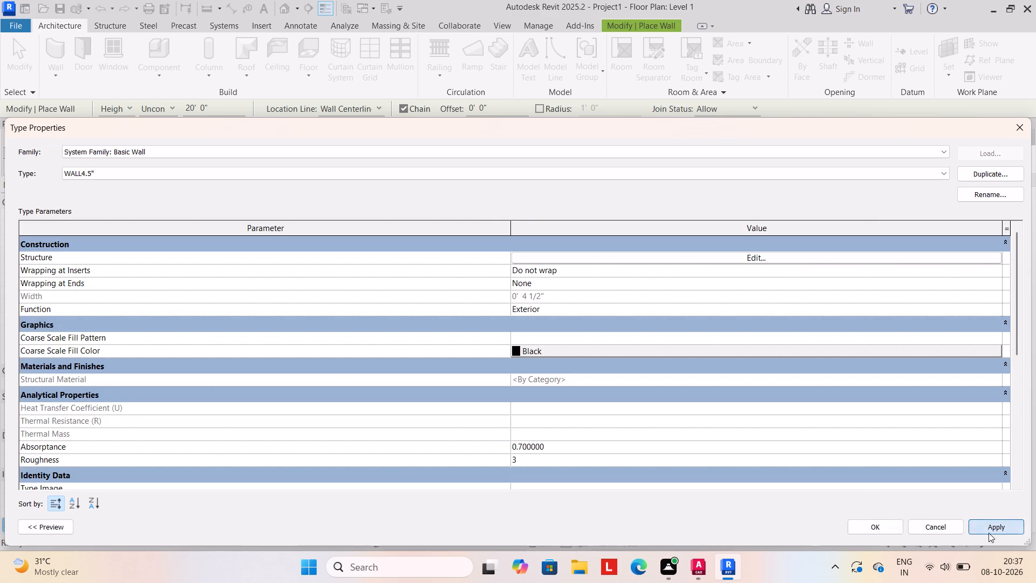
click(877, 527)
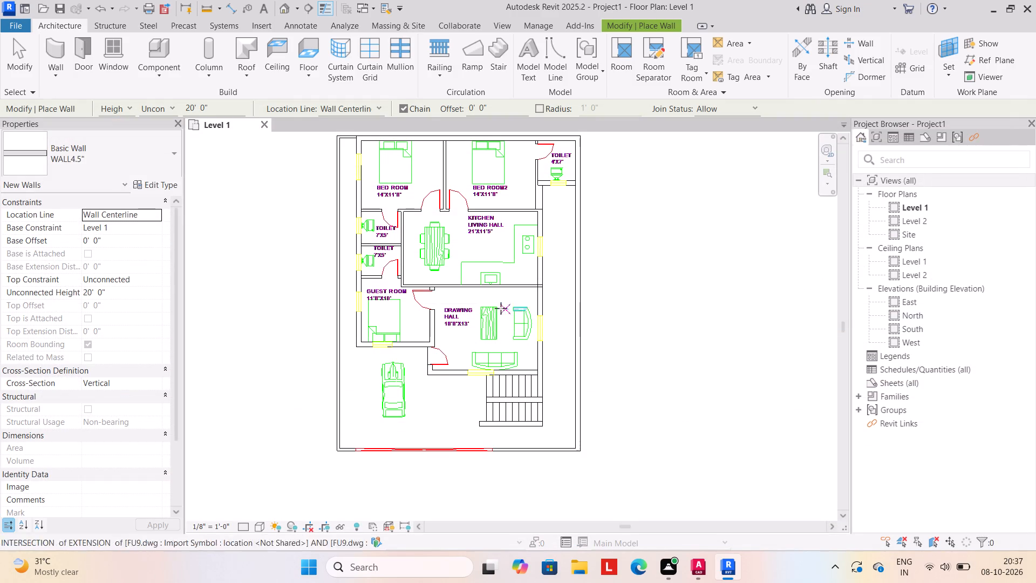
Set new architectural walls to the WALL9" type with an unconnected height of 10'.
middle_drag(499, 311, 517, 348)
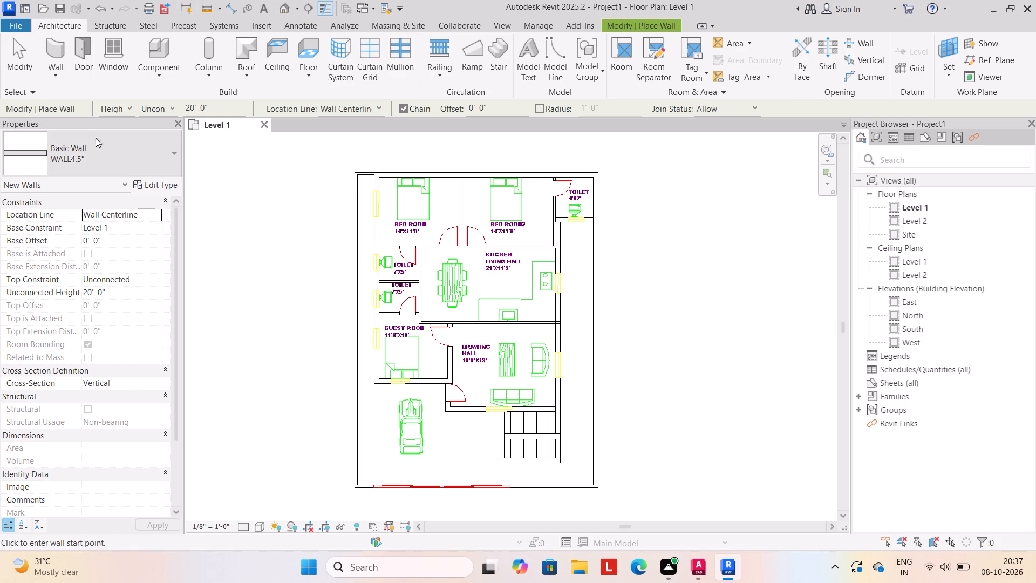
click(53, 77)
click(63, 95)
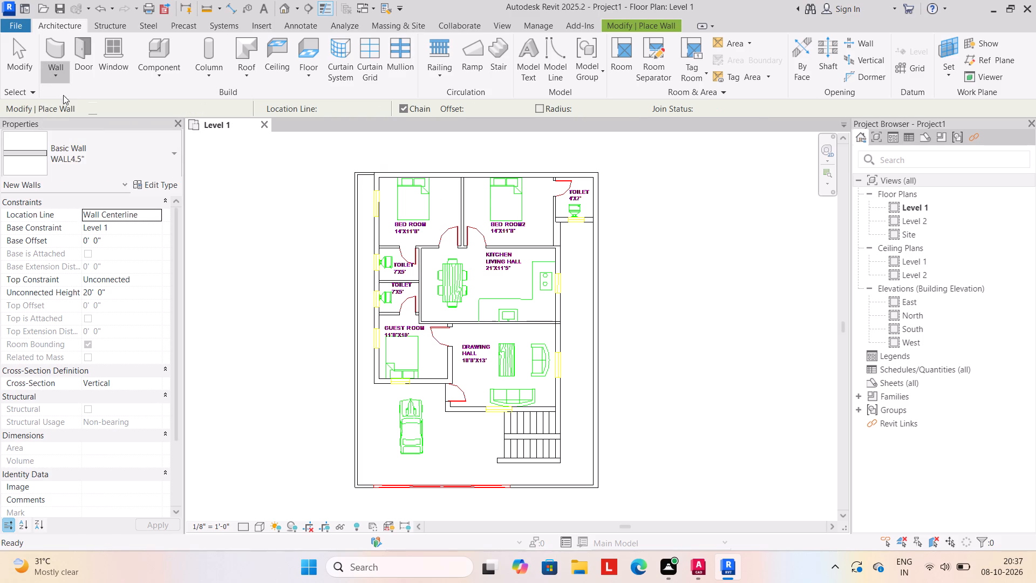
click(174, 152)
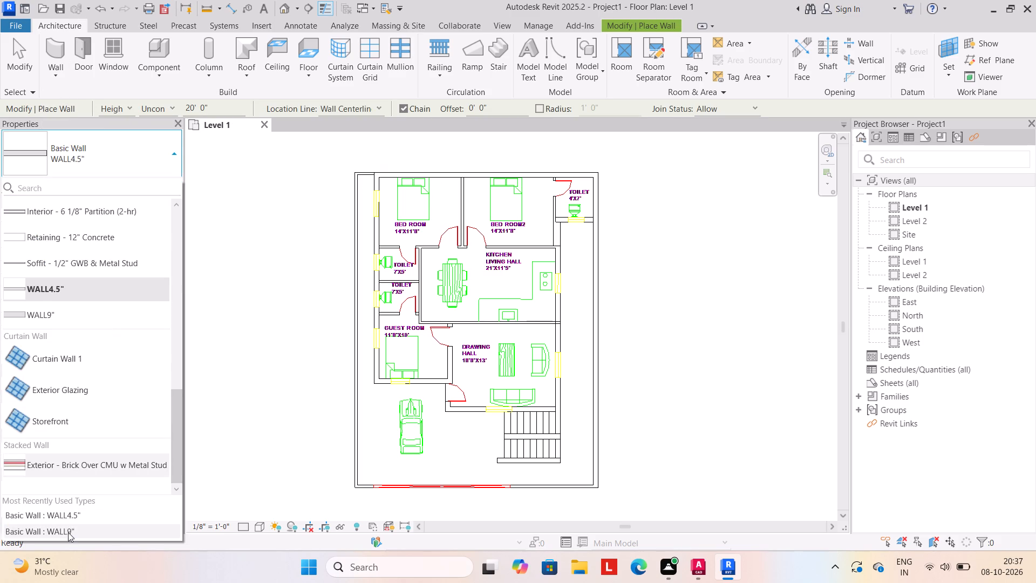
click(68, 532)
click(125, 294)
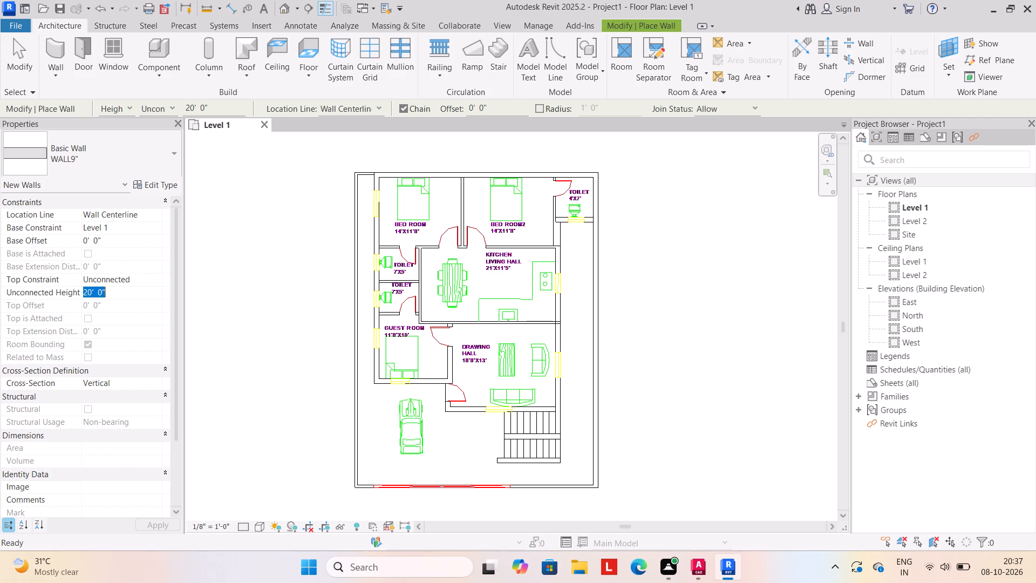
text(10')
key(Return)
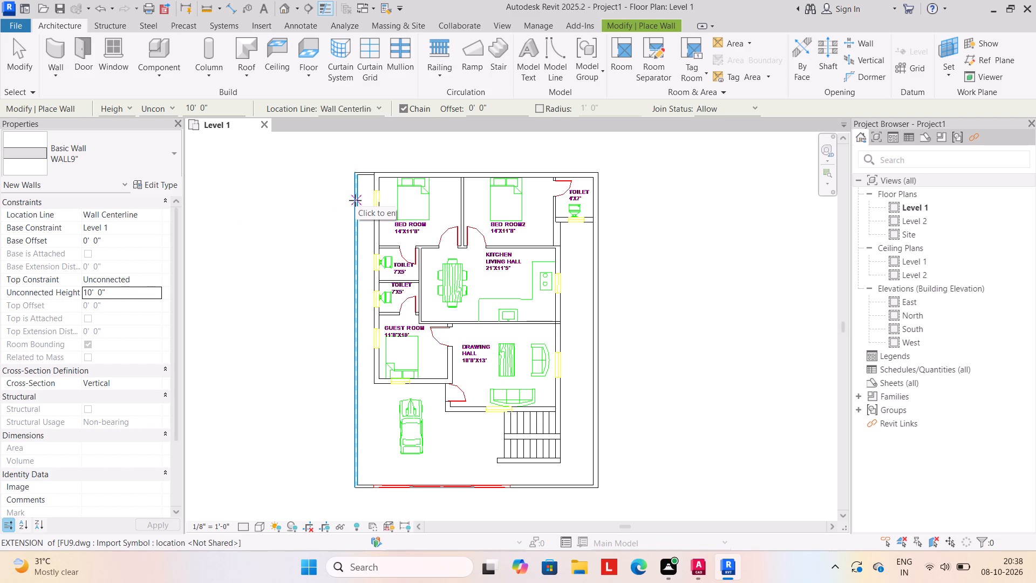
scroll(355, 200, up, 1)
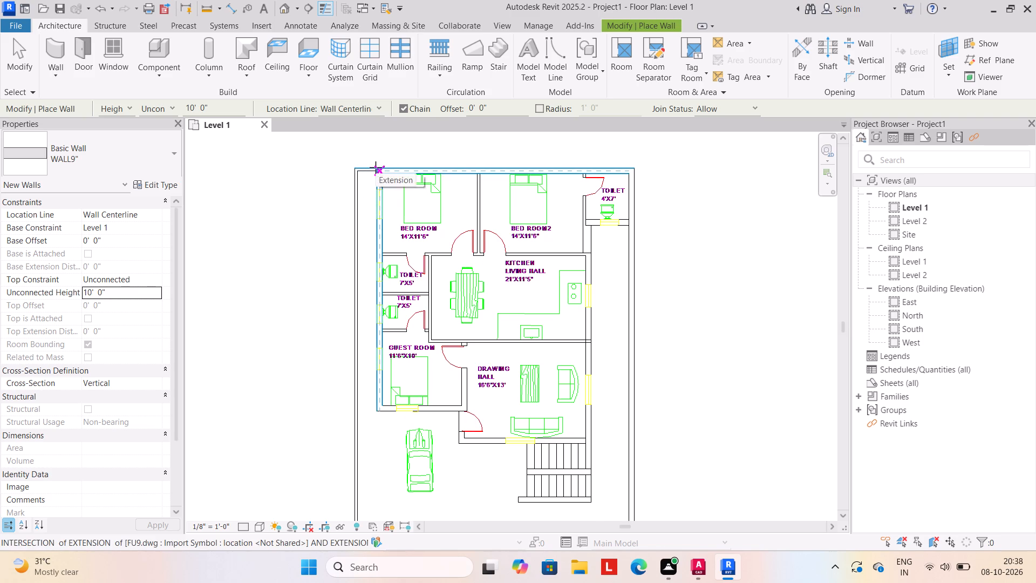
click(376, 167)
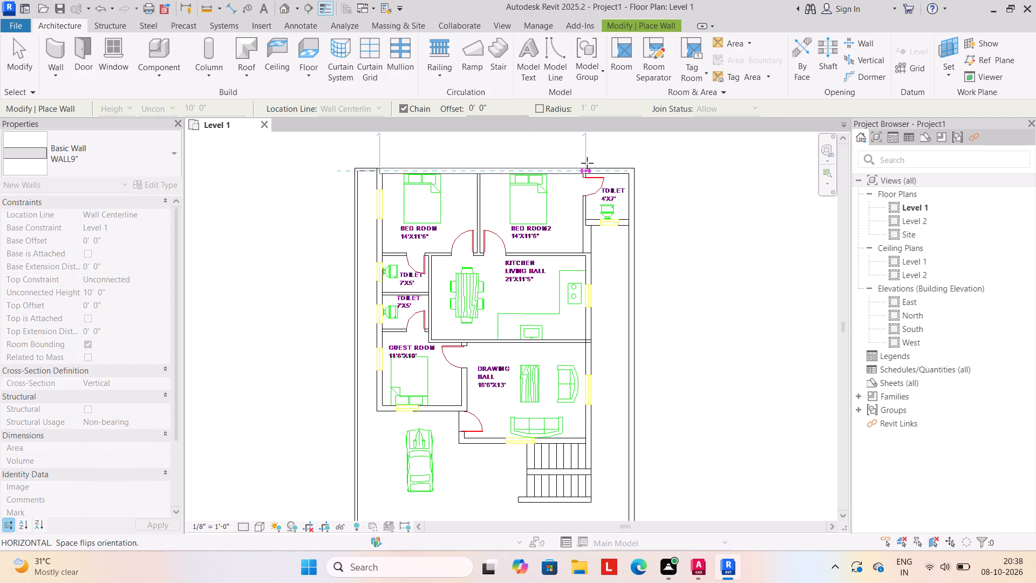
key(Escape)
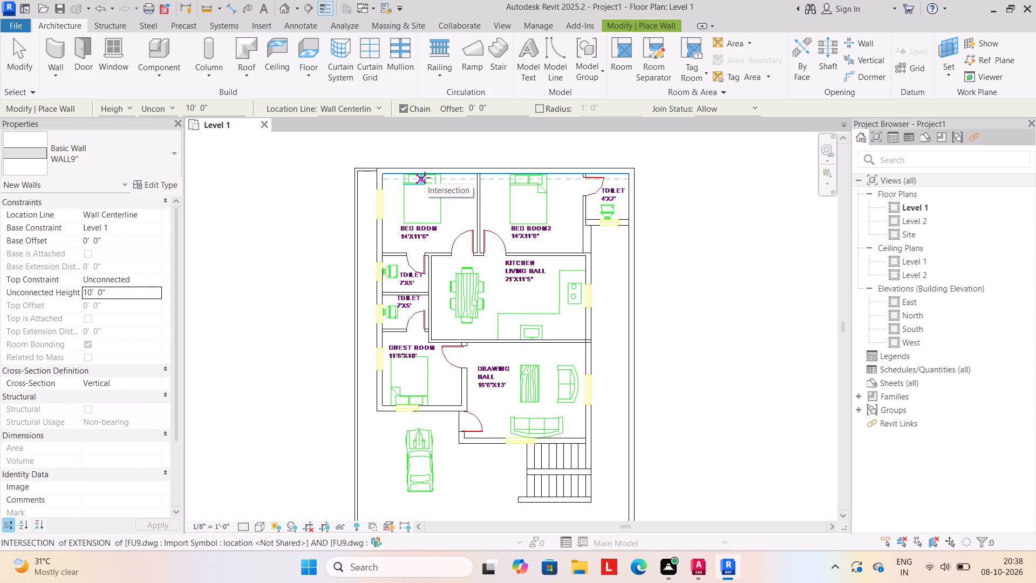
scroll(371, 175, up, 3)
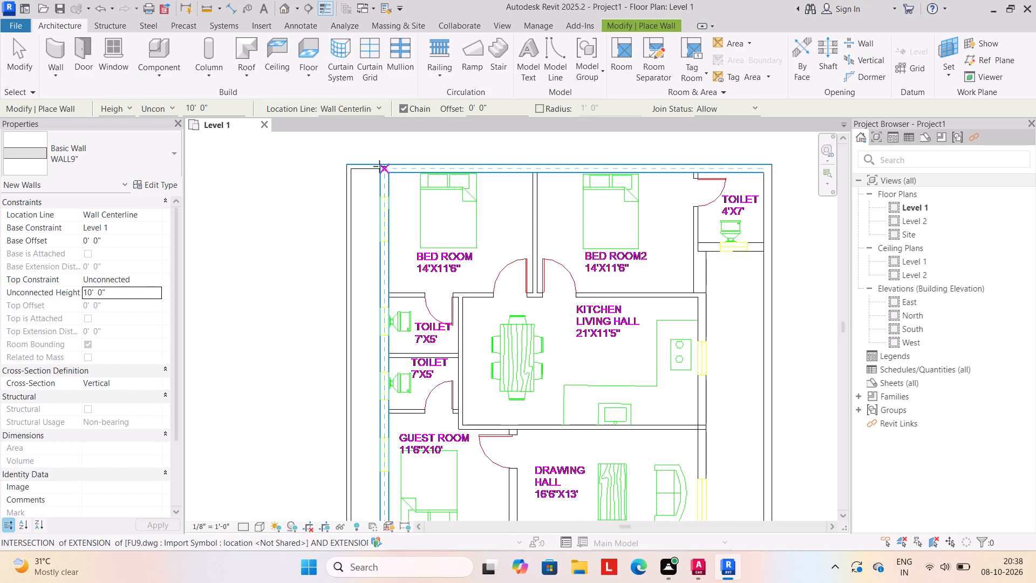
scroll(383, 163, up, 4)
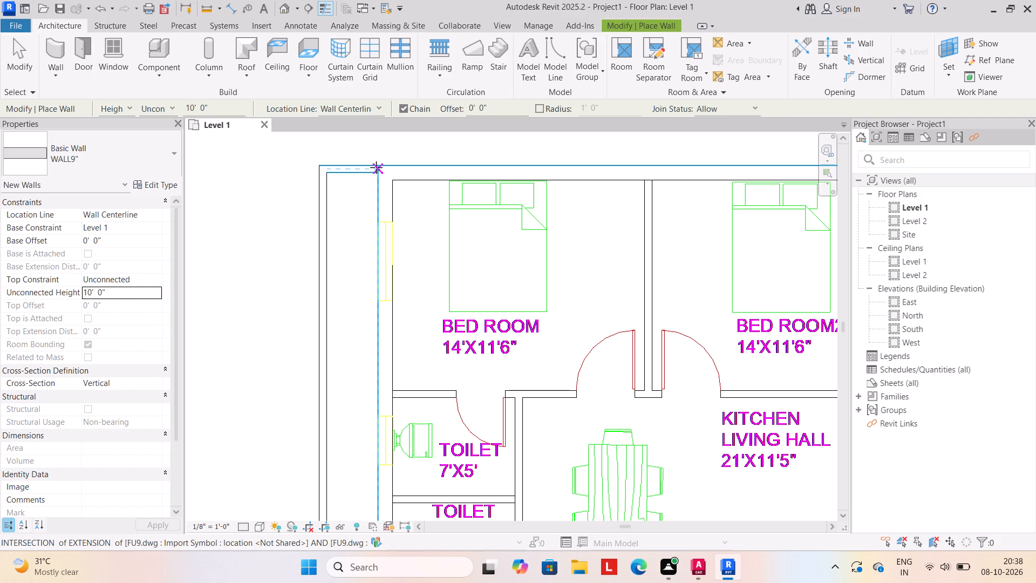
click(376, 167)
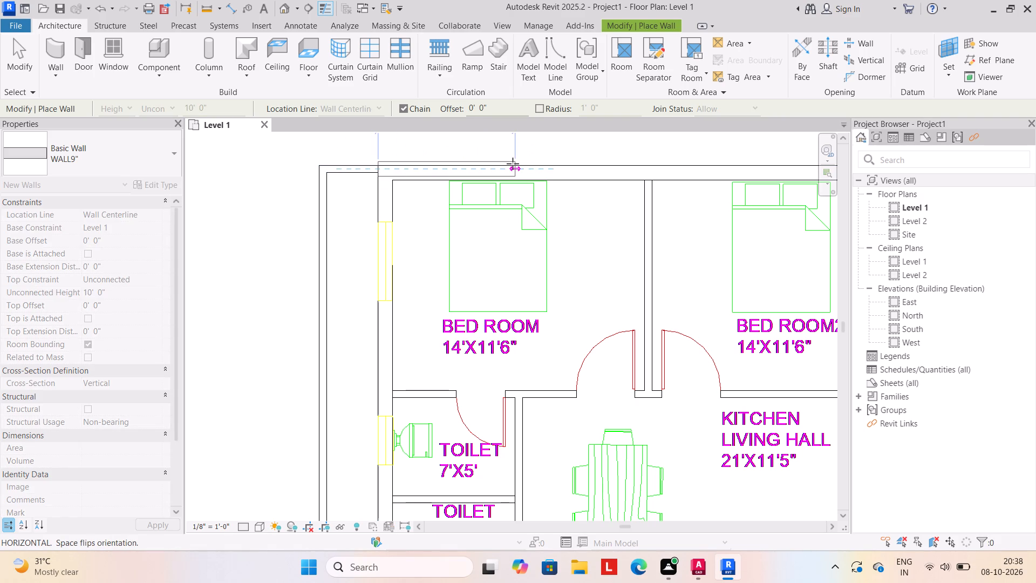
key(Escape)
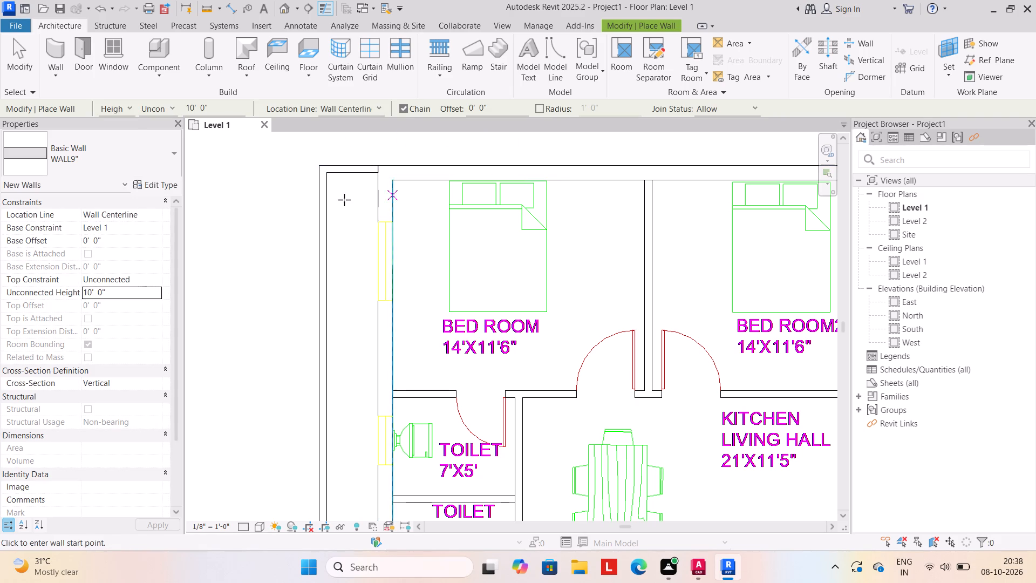
Draw a WALL9" wall with location line Finish Face: Interior, flipped onto the linked outer wall above both bedrooms and the 4'X7' toilet.
click(155, 215)
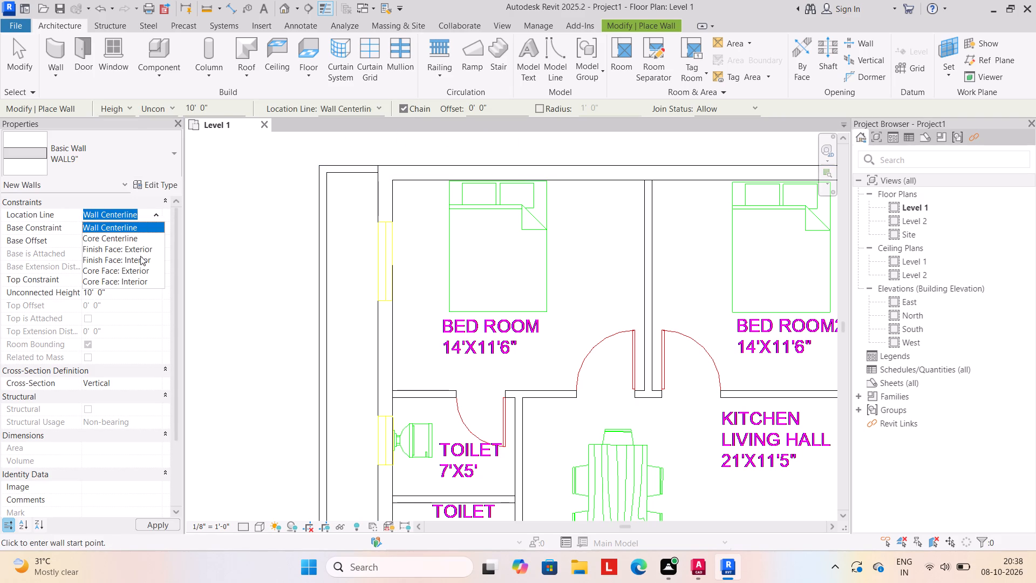
click(139, 258)
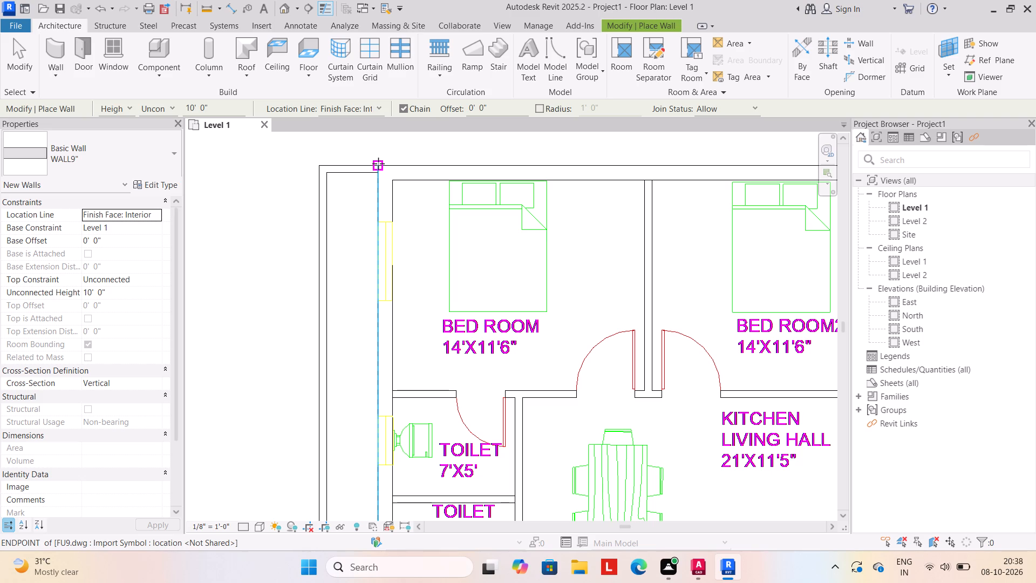
click(378, 165)
key(space)
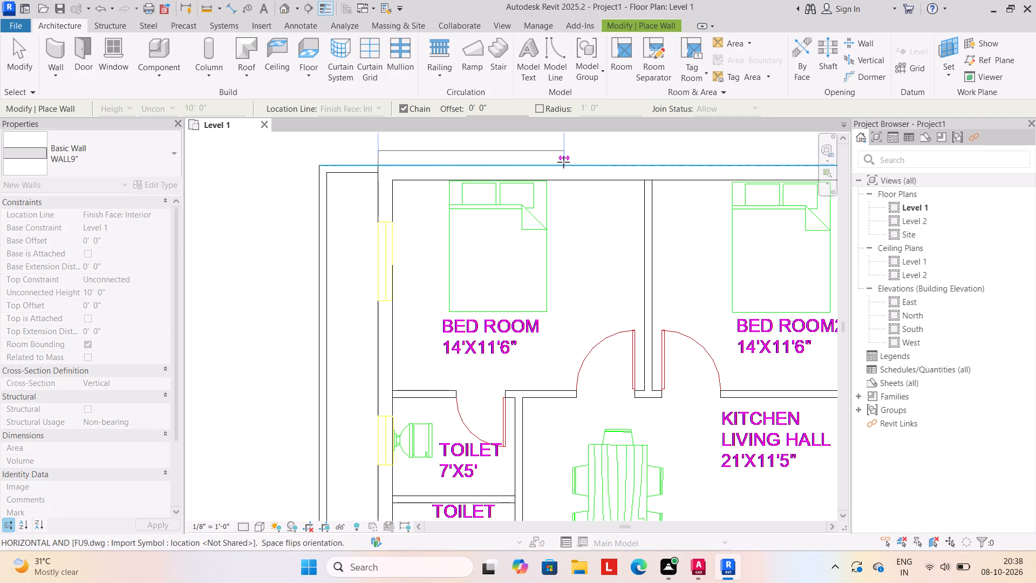
scroll(720, 168, down, 2)
middle_drag(719, 168, 550, 172)
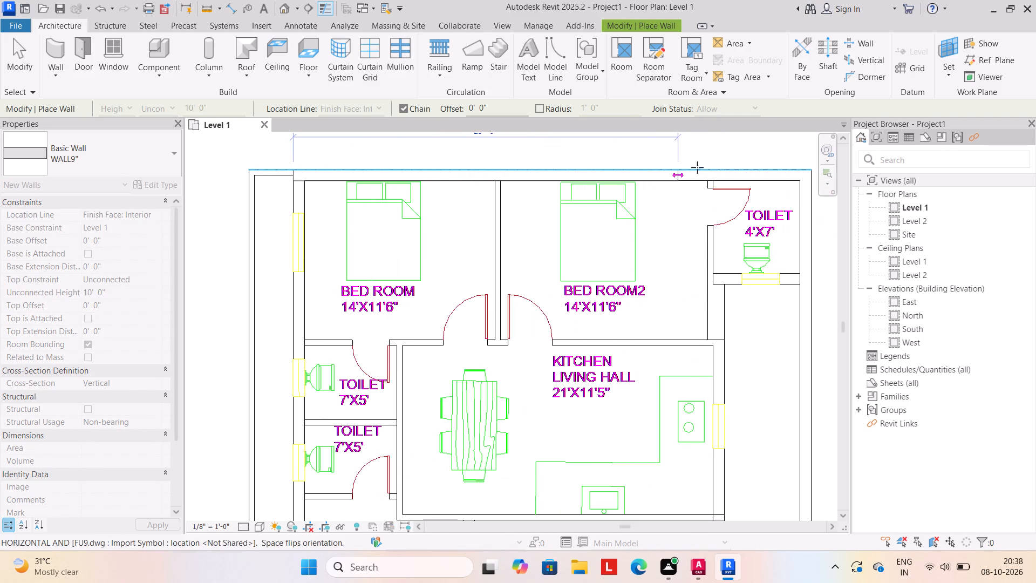
scroll(738, 174, down, 2)
middle_drag(733, 178, 650, 180)
scroll(712, 177, up, 4)
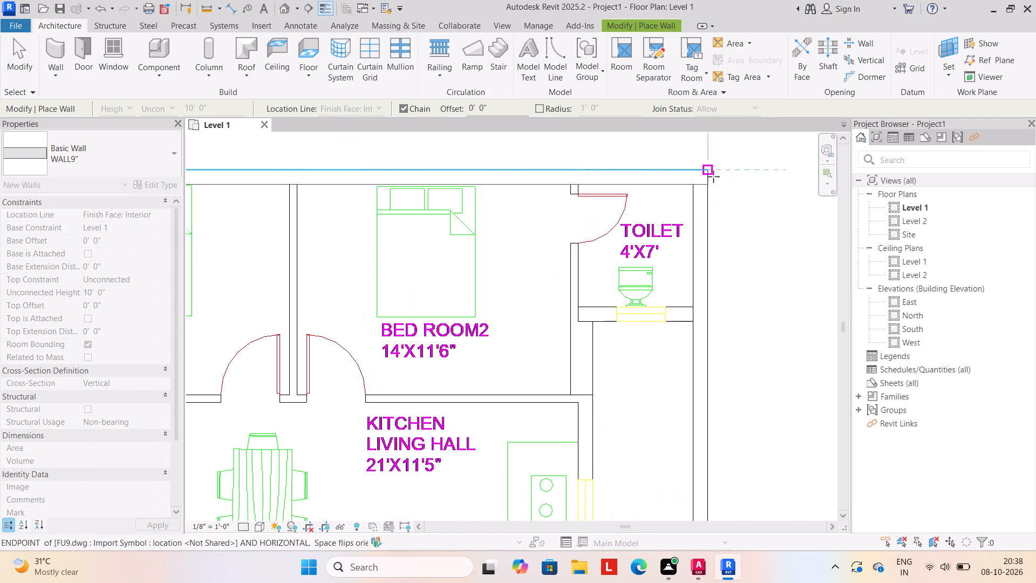
click(708, 172)
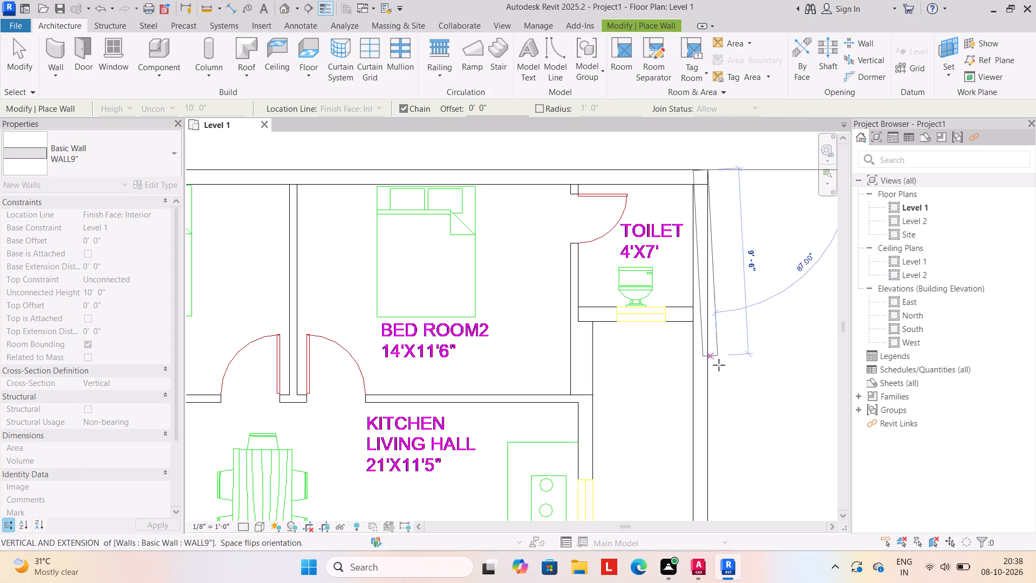
Continue the wall down the plot's outer edge from the 4'X7' toilet corner to the far corner beyond the stairs, and end the chain.
middle_drag(710, 409, 683, 240)
scroll(683, 273, down, 5)
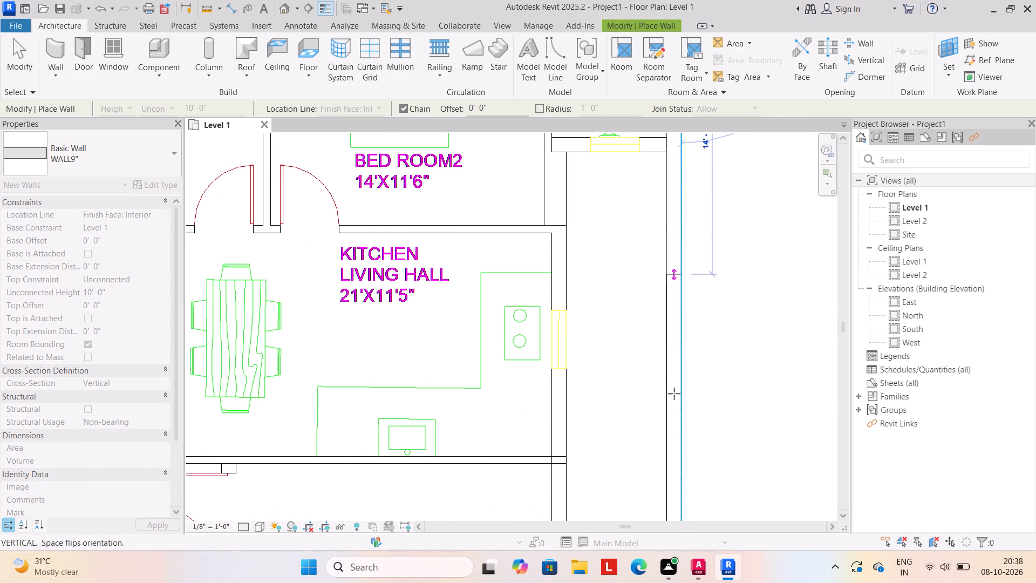
middle_drag(677, 431, 660, 320)
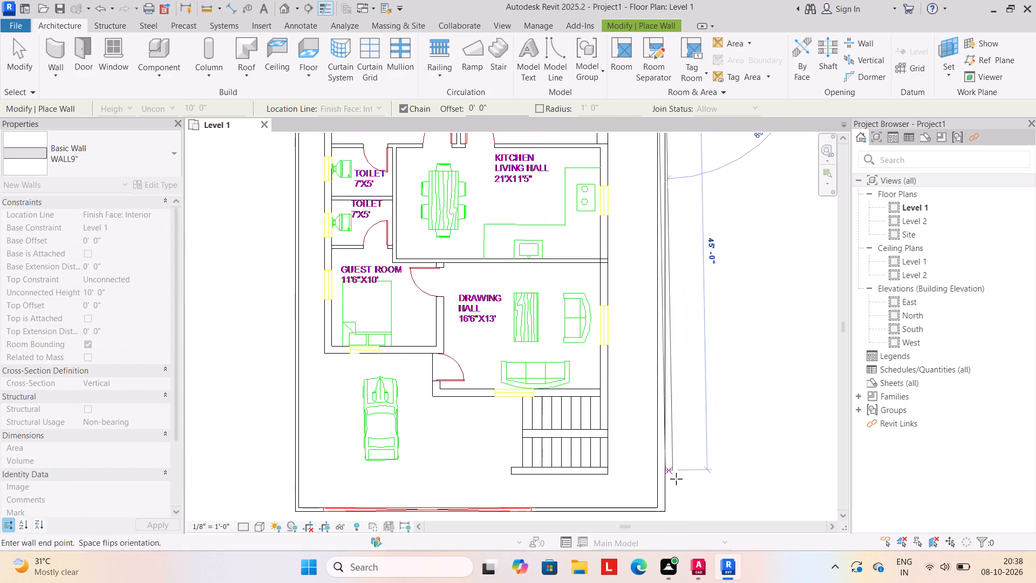
click(665, 511)
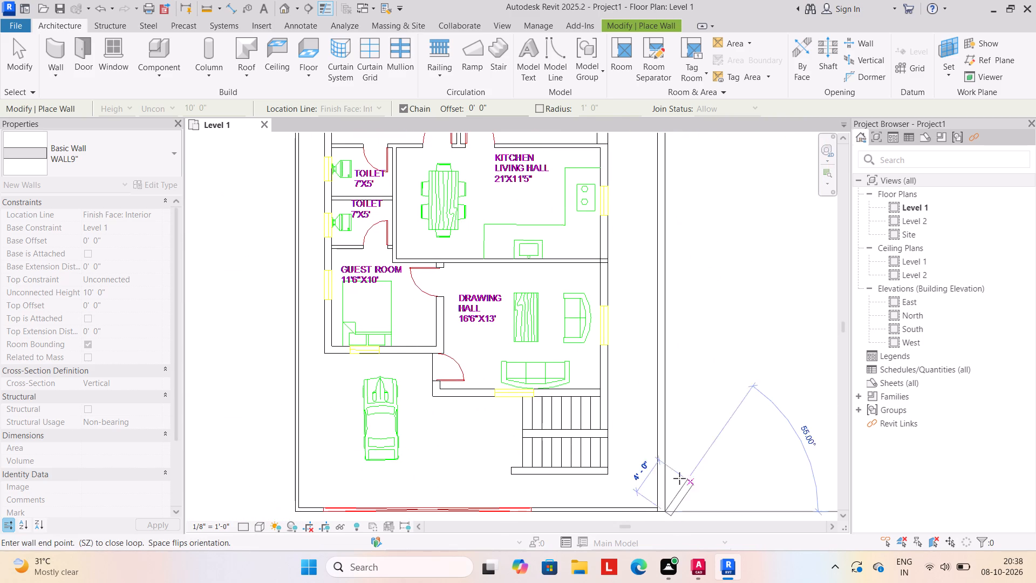
key(Escape)
Draw a chained WALL9" wall from Bed Room's outer top corner past both 7'X5' toilets, around the guest room, up to the kitchen wall line.
scroll(442, 369, down, 4)
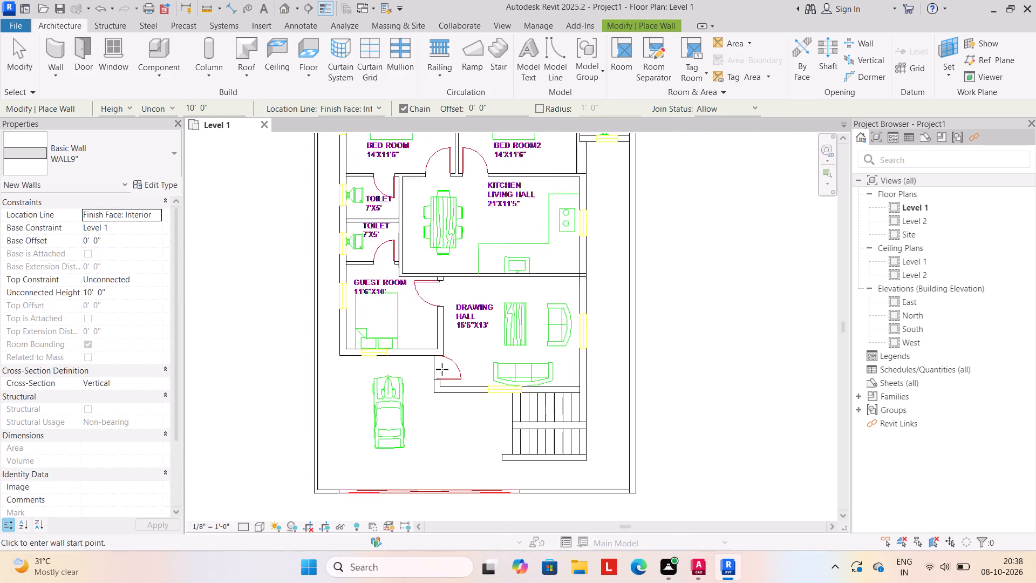
scroll(375, 187, up, 2)
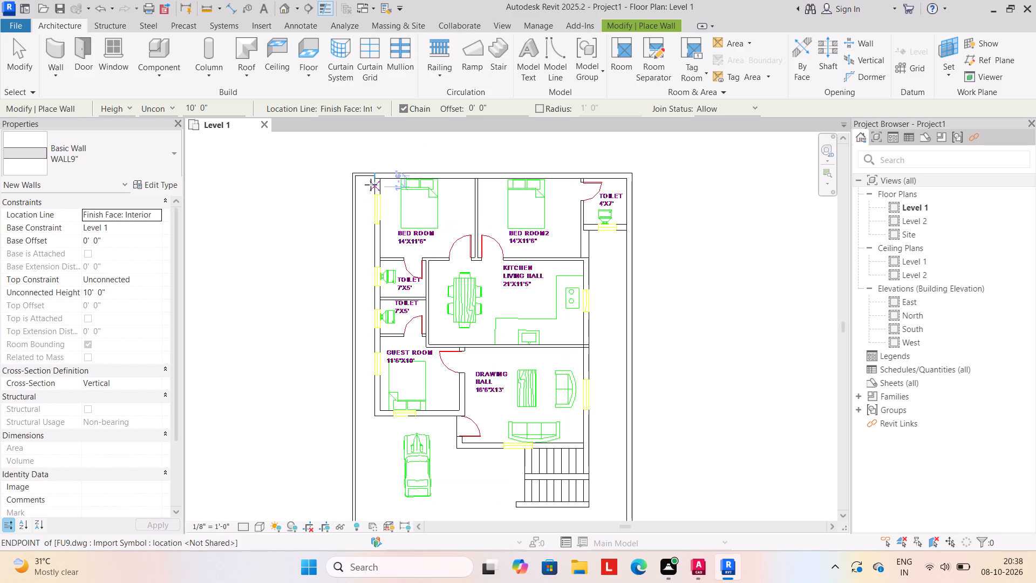
scroll(373, 180, up, 3)
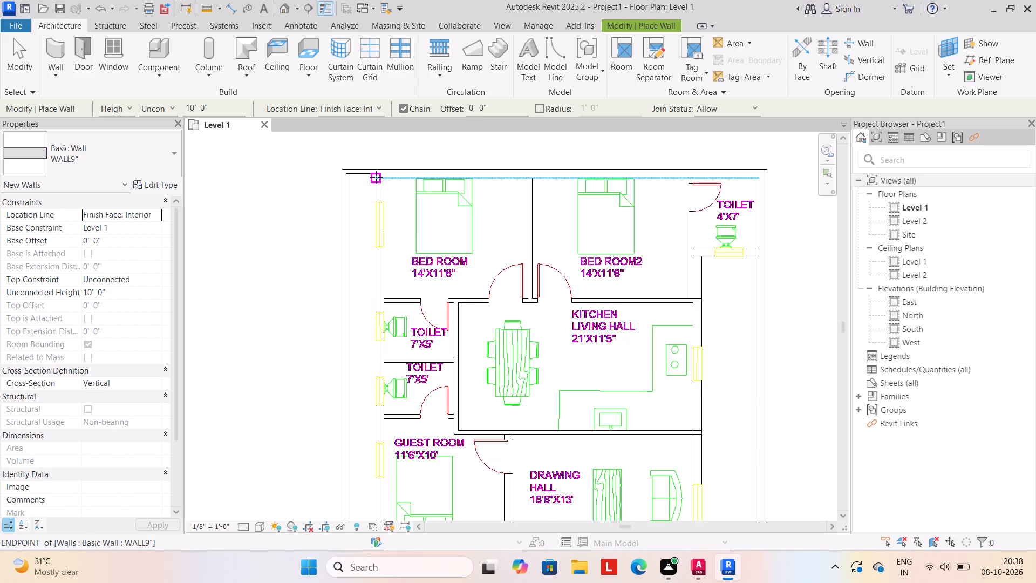
click(376, 177)
middle_drag(378, 376, 370, 242)
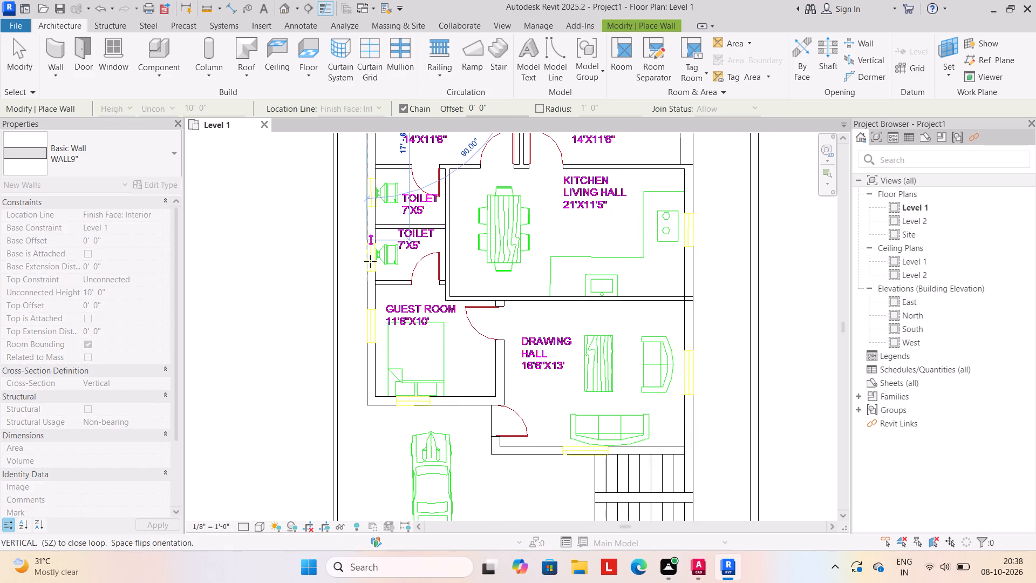
click(367, 406)
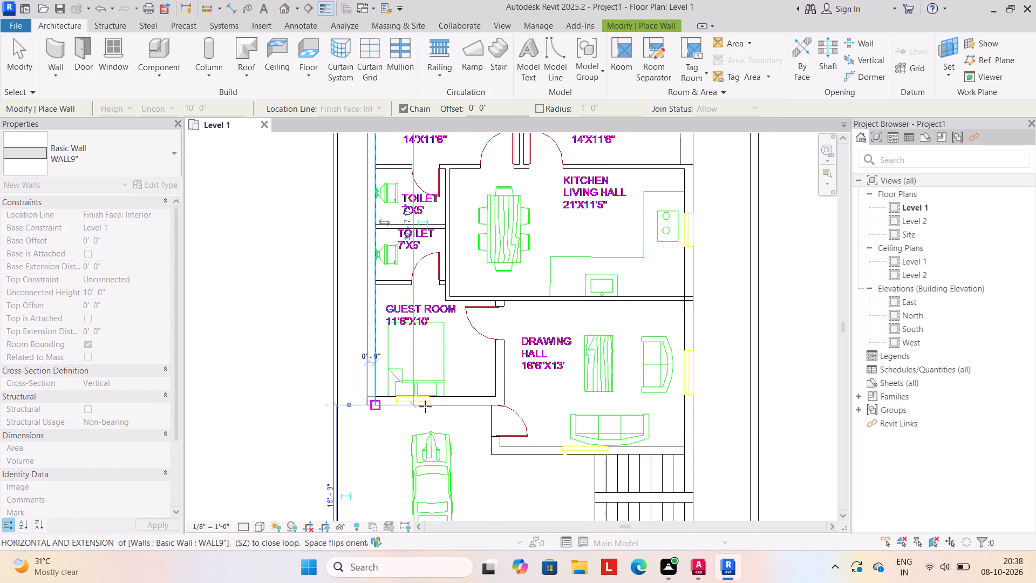
click(505, 401)
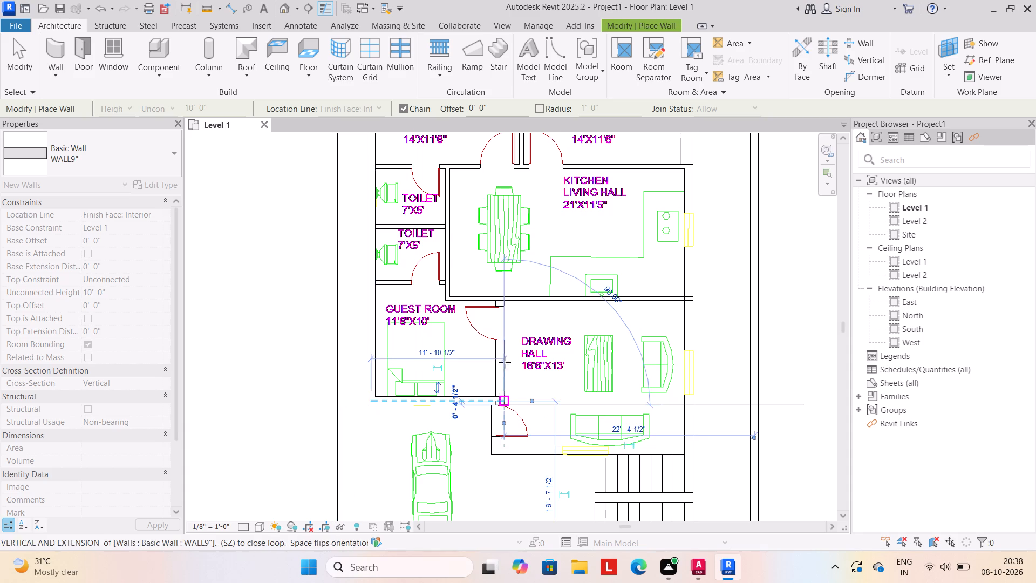
click(503, 301)
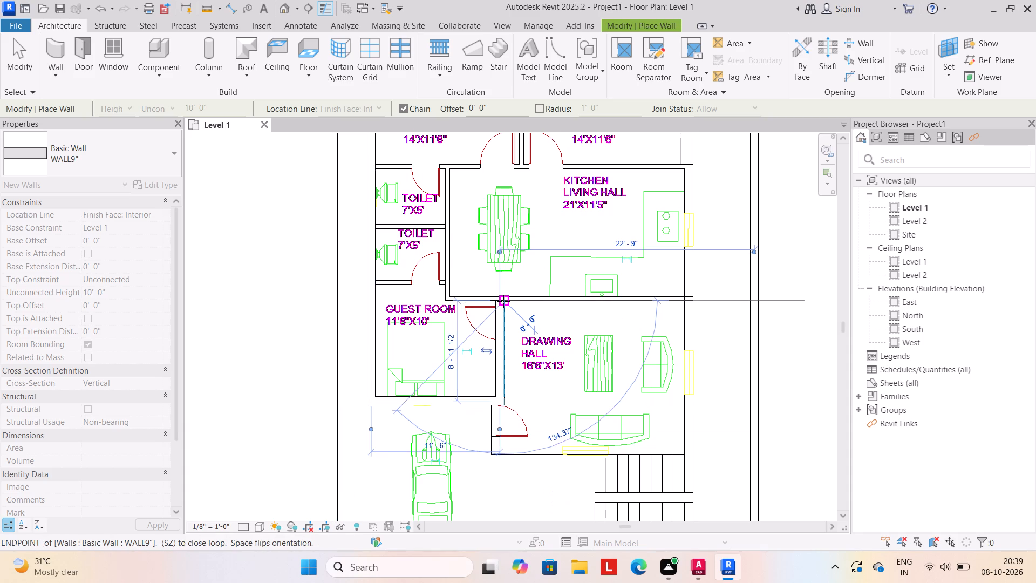
key(Escape)
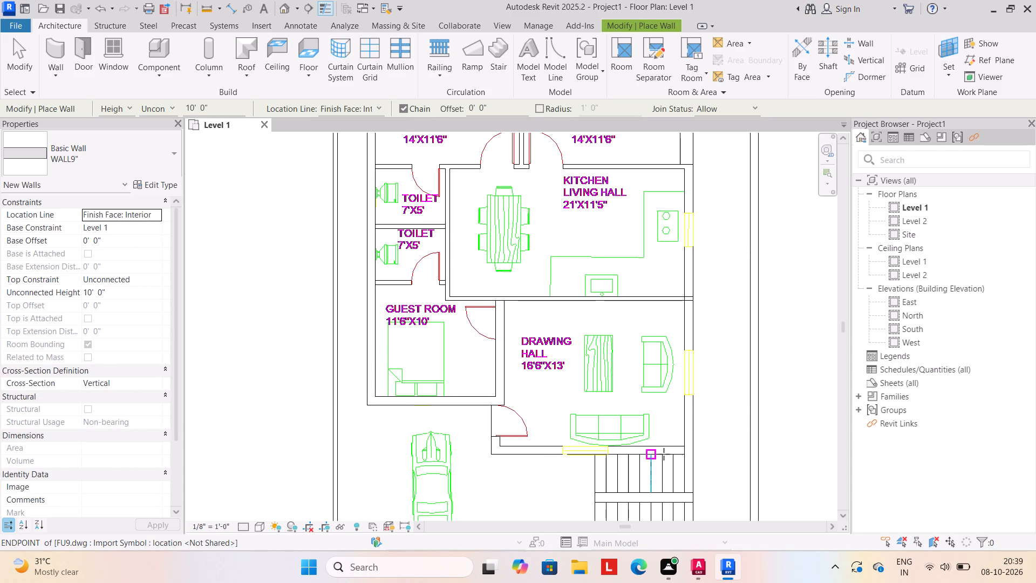
Draw flipped WALL9" walls along the drawing hall's stair-side edge and back up beside the entrance door to the guest room wall.
click(689, 455)
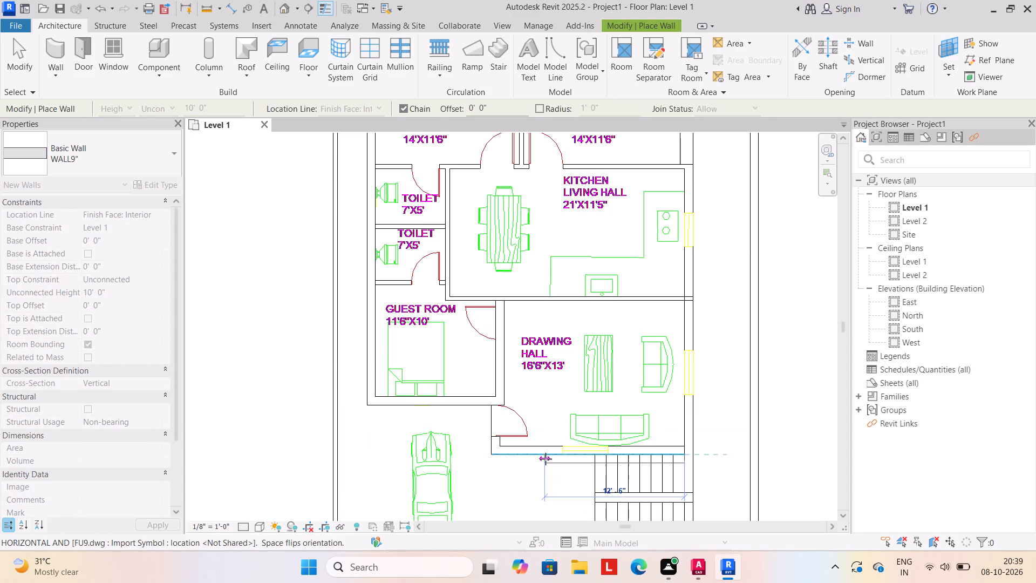
key(space)
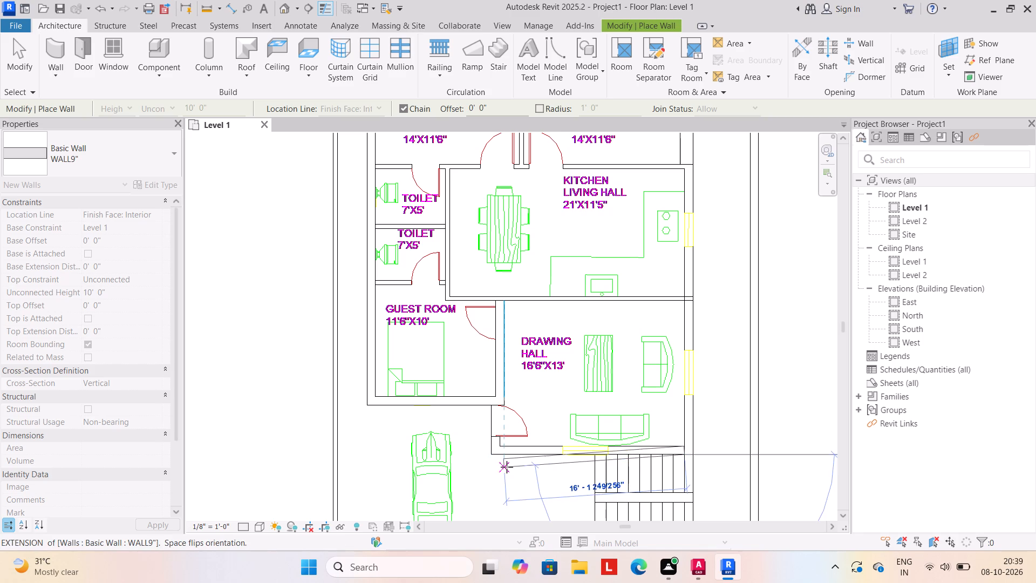
click(490, 457)
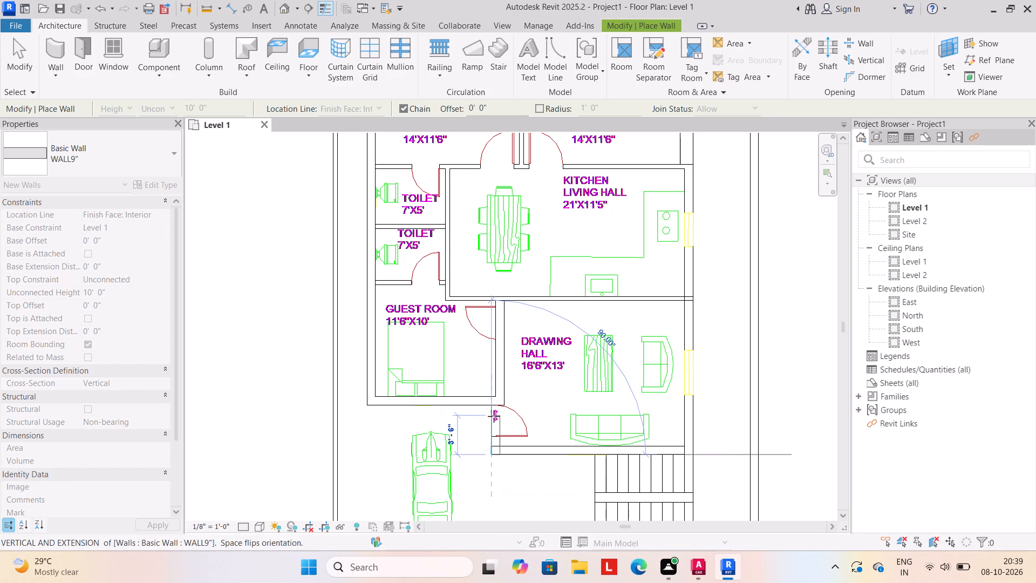
click(493, 409)
key(Escape)
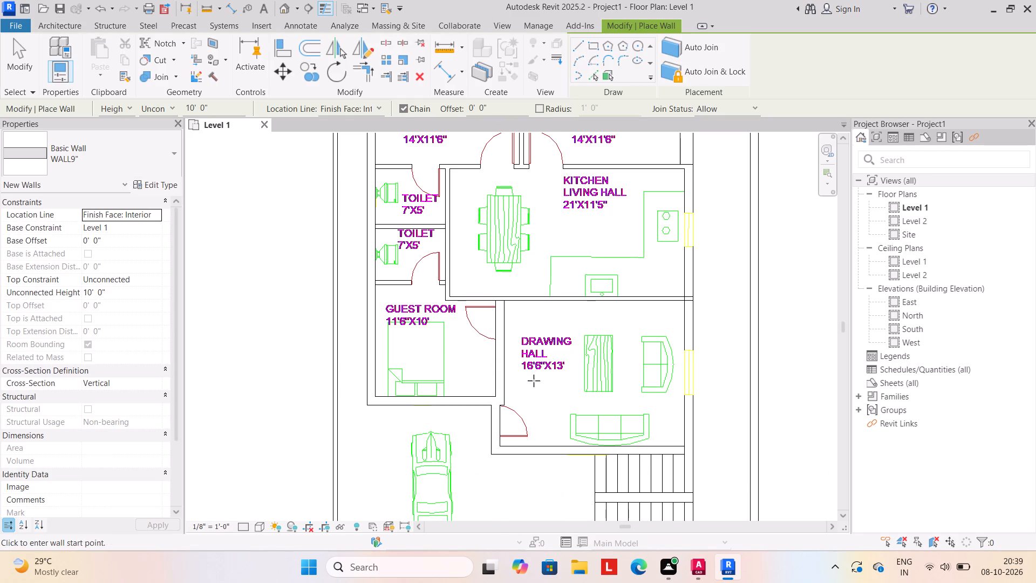
Switch to the WALL4.5" type and draw the partition wall between Bed Room and Bed Room2 down to the kitchen wall line.
scroll(431, 397, down, 2)
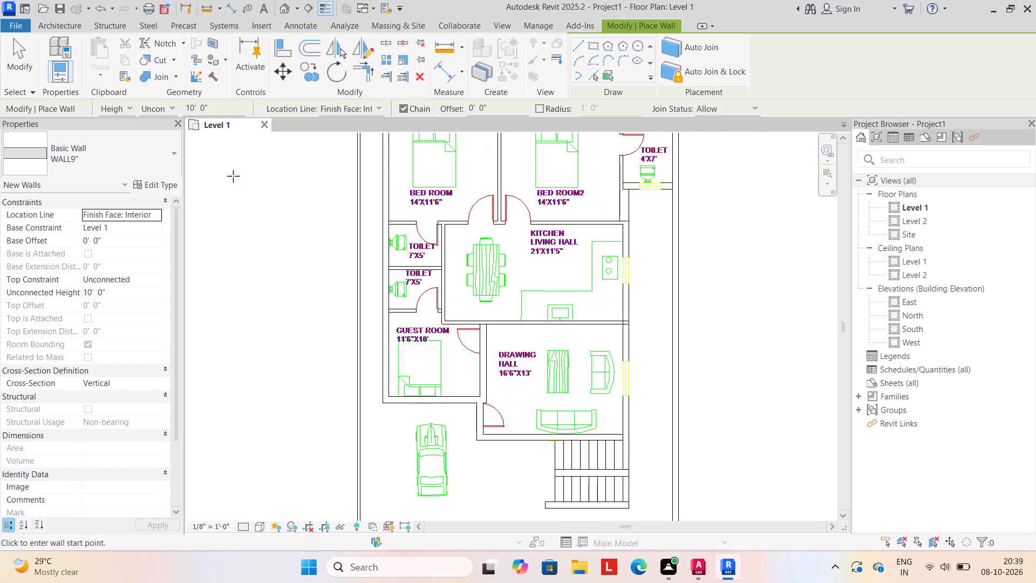
click(168, 155)
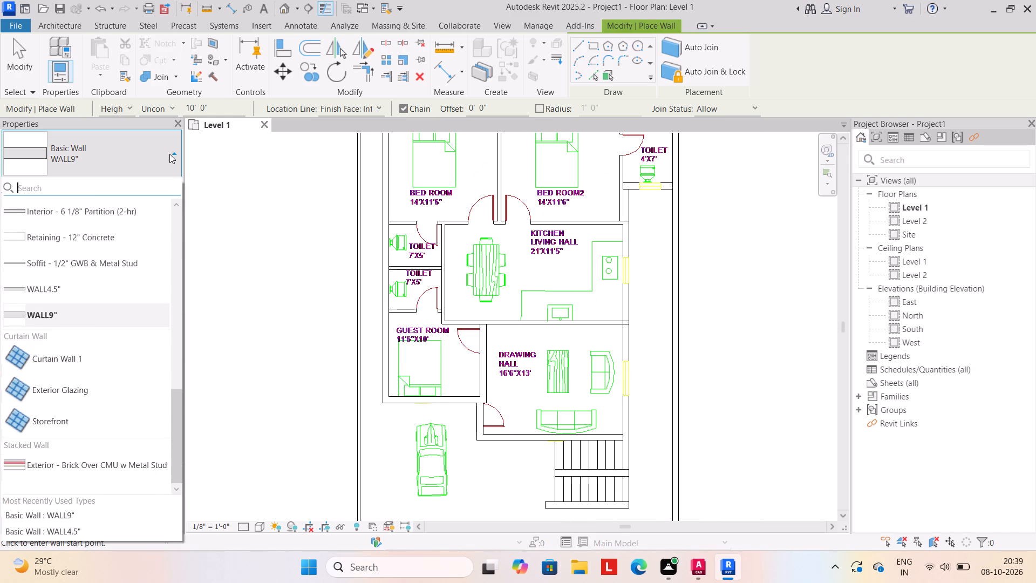
click(94, 530)
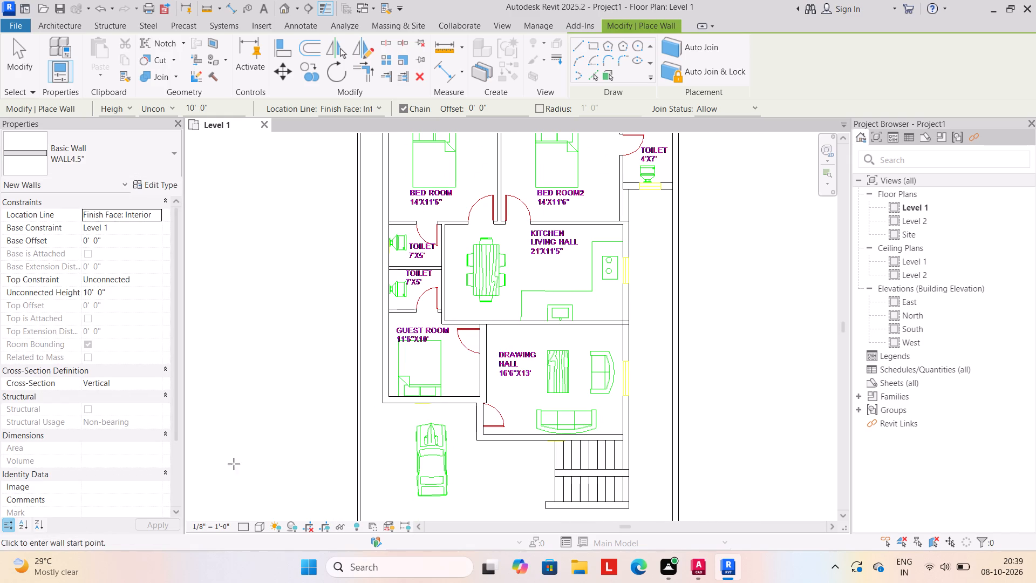
scroll(276, 426, down, 1)
middle_drag(281, 417, 291, 474)
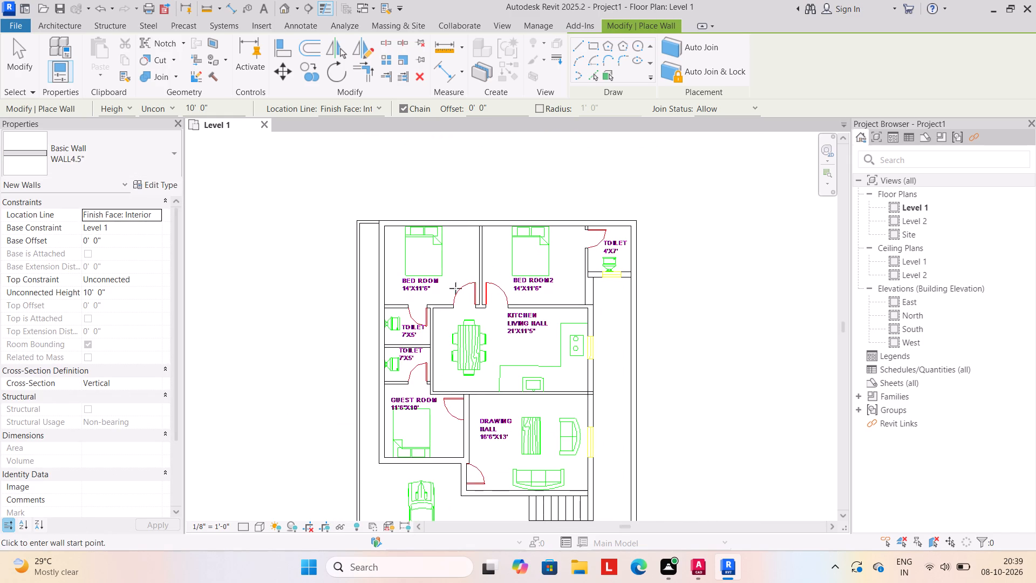
scroll(483, 296, up, 2)
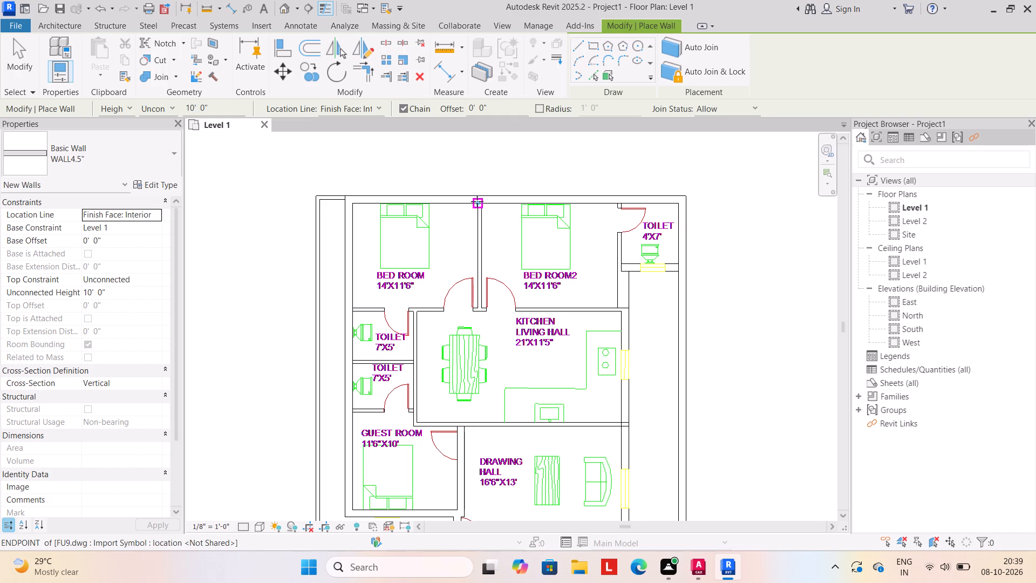
click(477, 201)
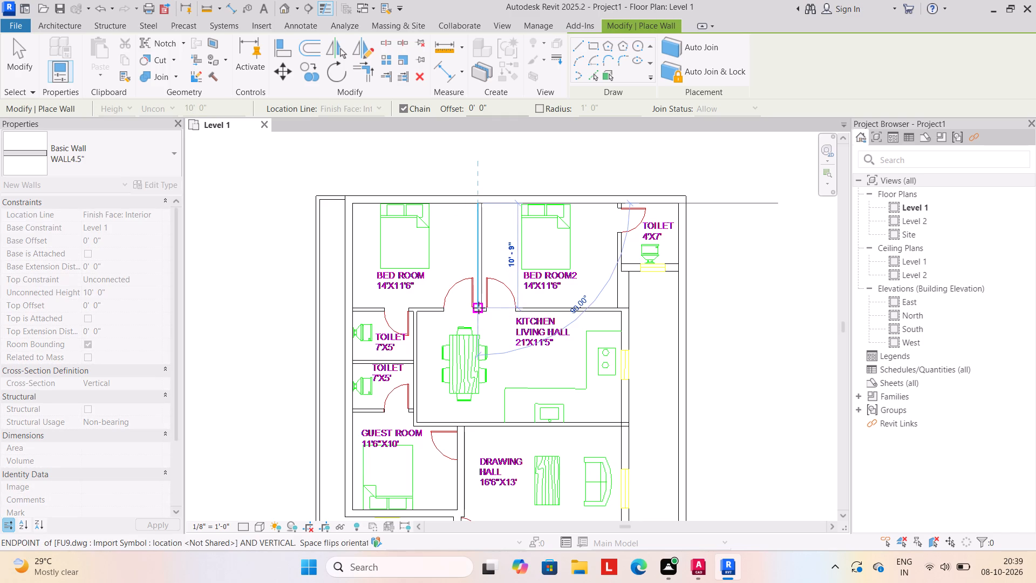
scroll(479, 308, up, 9)
click(476, 307)
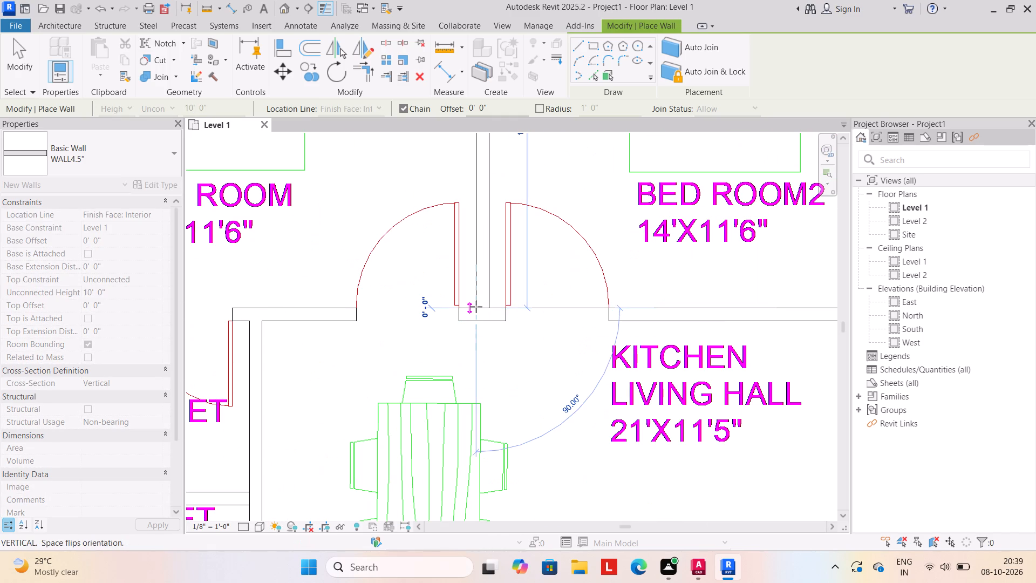
key(Escape)
Draw WALL4.5" walls along the lower side of both bedrooms and up between Bed Room2 and the 4'X7' toilet, about 11'-1 1/2".
scroll(419, 354, down, 5)
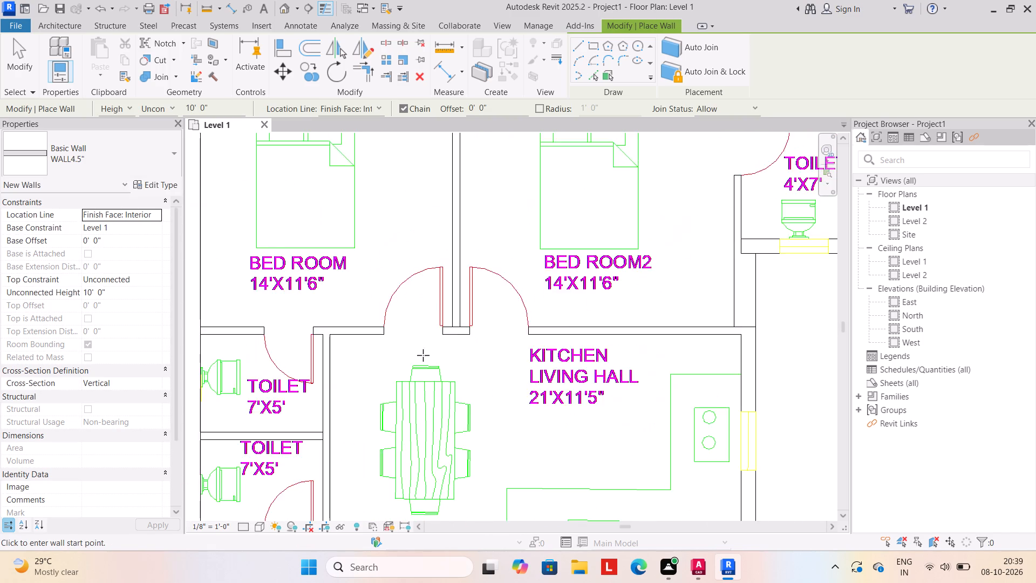
scroll(423, 355, down, 1)
middle_drag(415, 372, 434, 342)
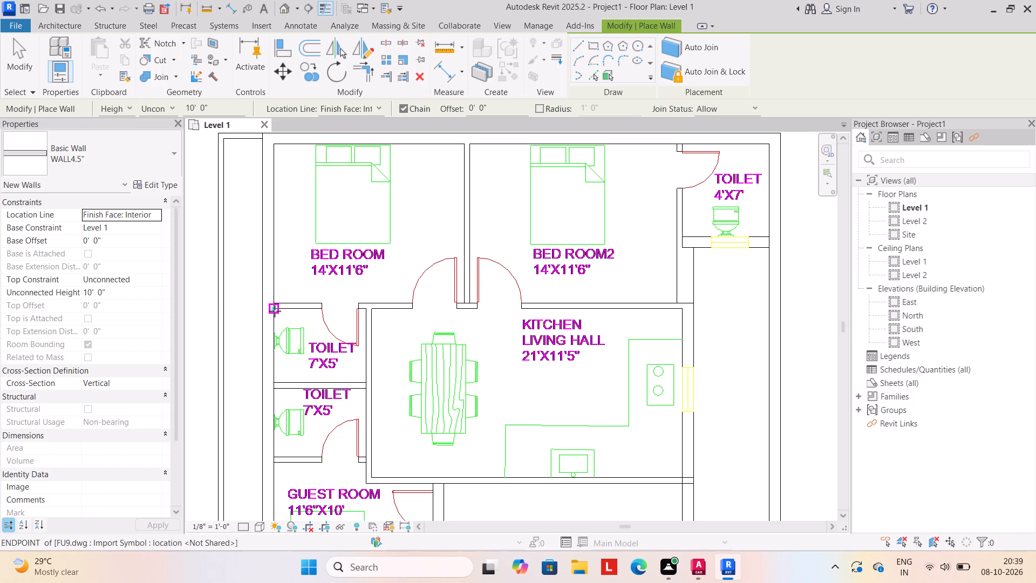
click(275, 311)
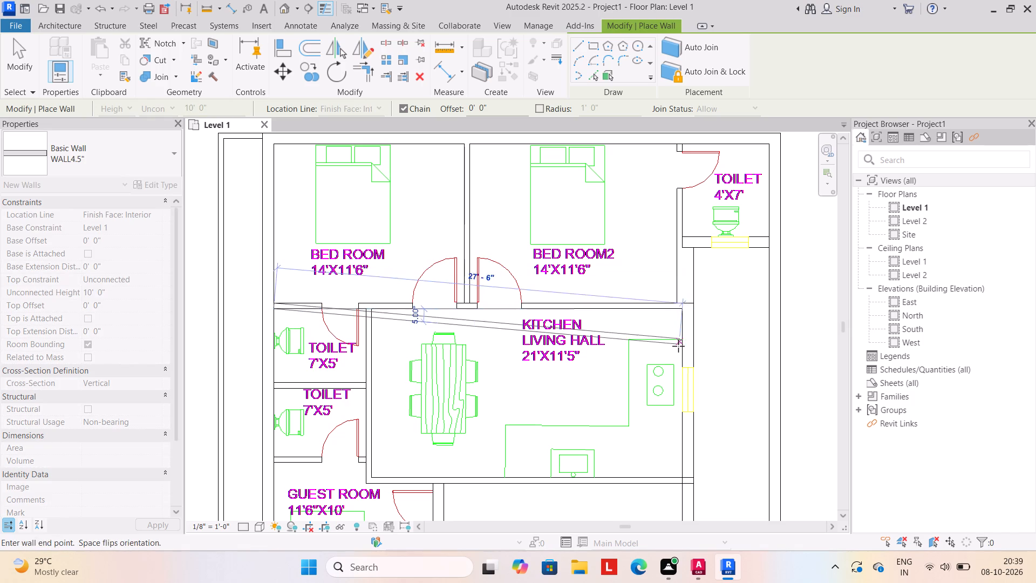
click(681, 309)
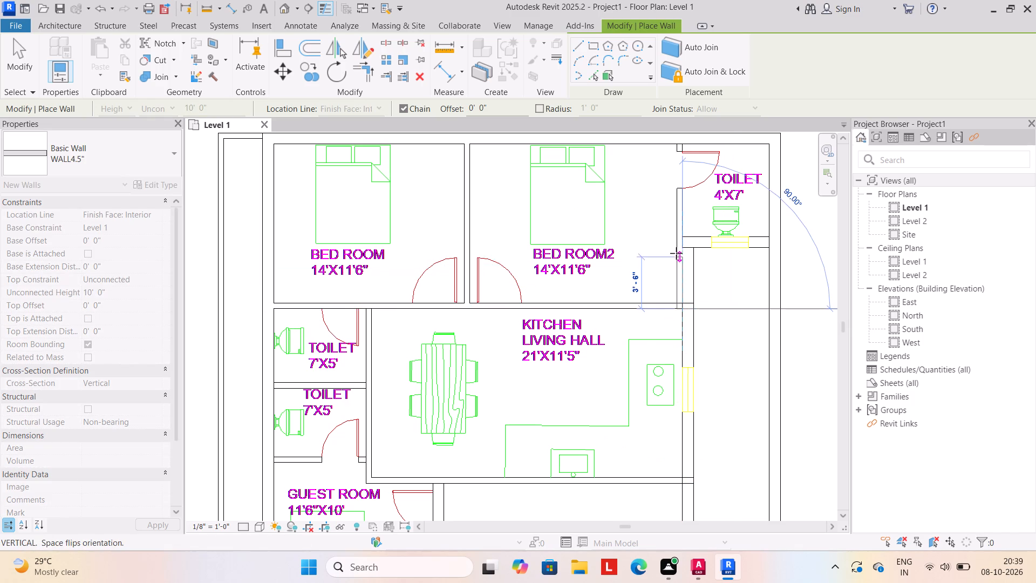
click(681, 144)
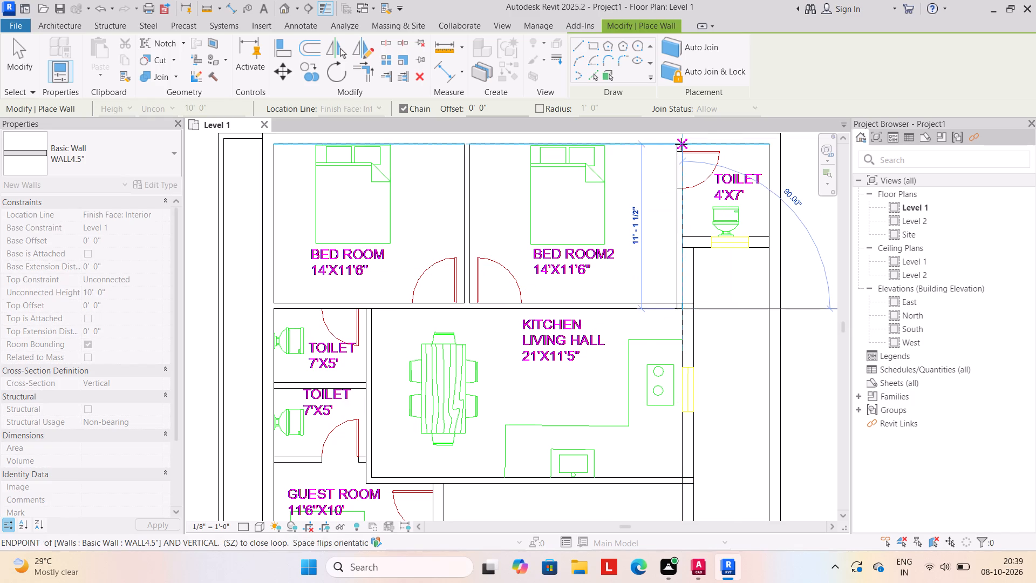
key(Escape)
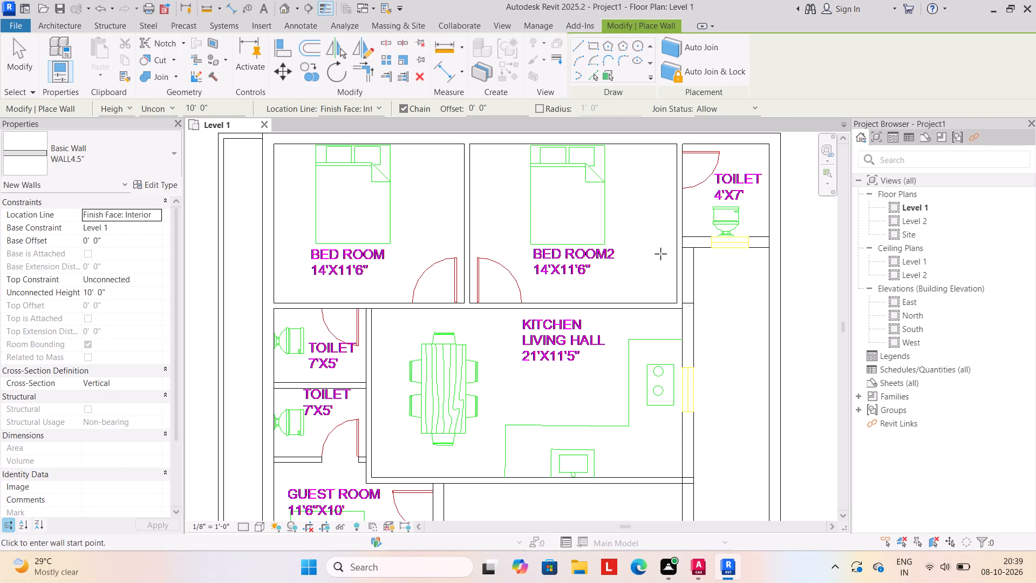
scroll(650, 264, down, 2)
middle_drag(639, 258, 625, 224)
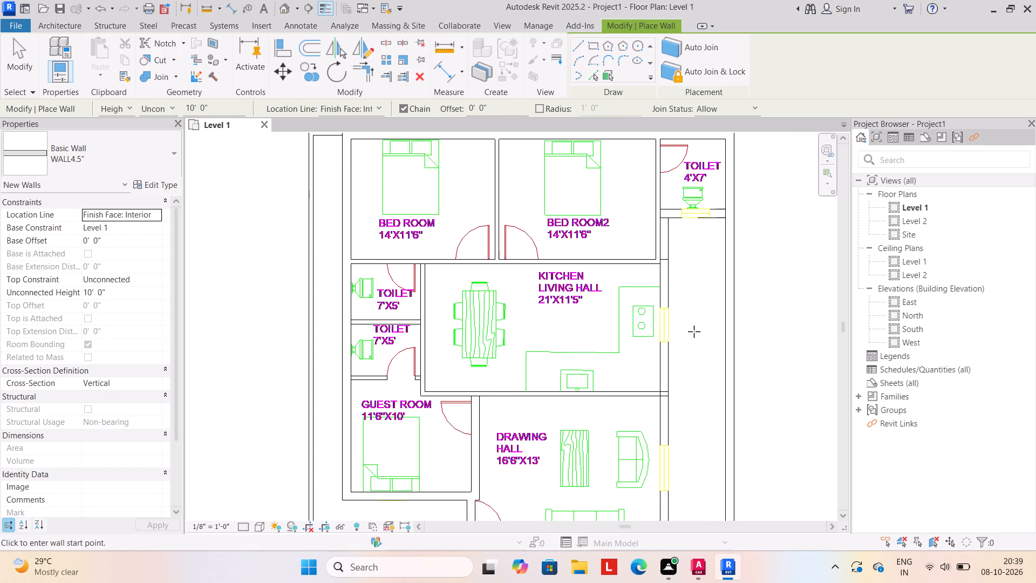
scroll(713, 312, down, 1)
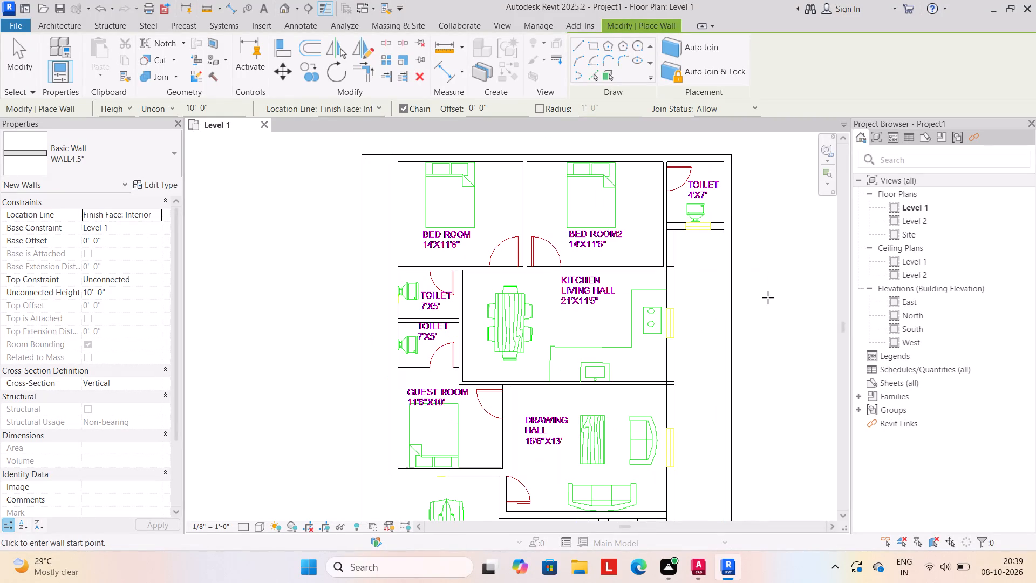
key(Escape)
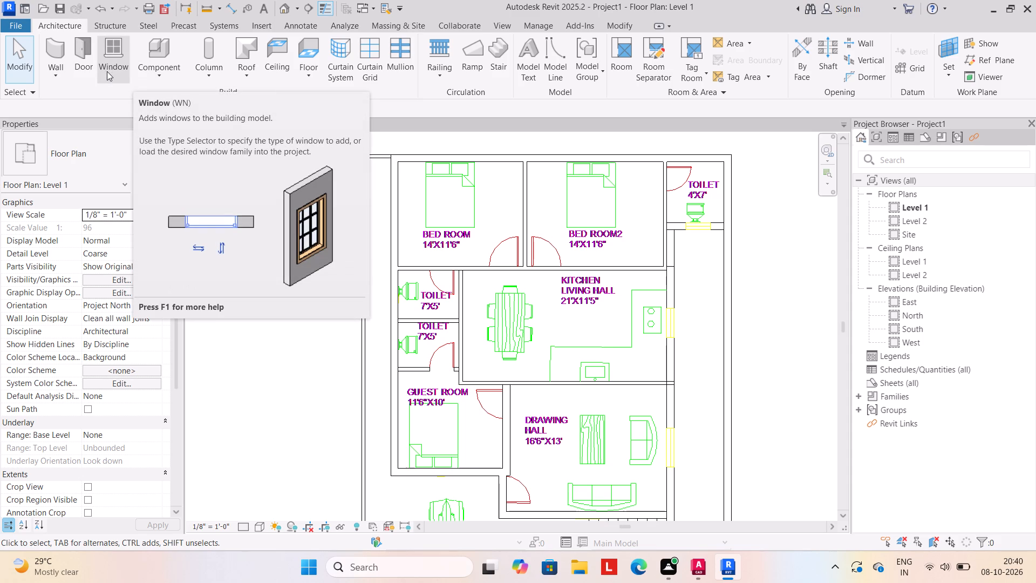
Draw a flipped architectural WALL9" wall about 5'-10 1/2" long along the 4'X7' toilet's window side, from the plot's outer wall to the WALL4.5" partition.
click(54, 77)
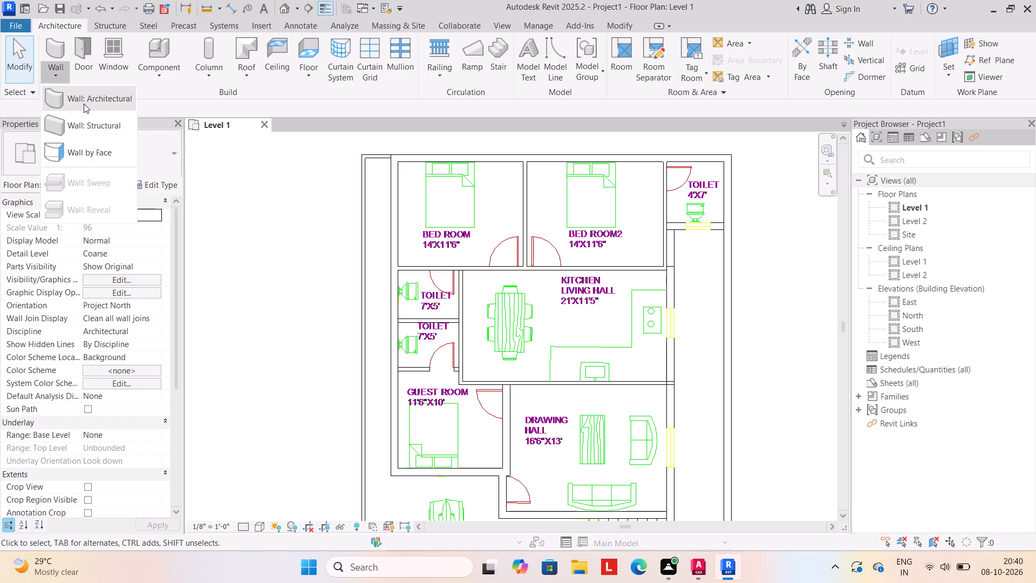
click(84, 104)
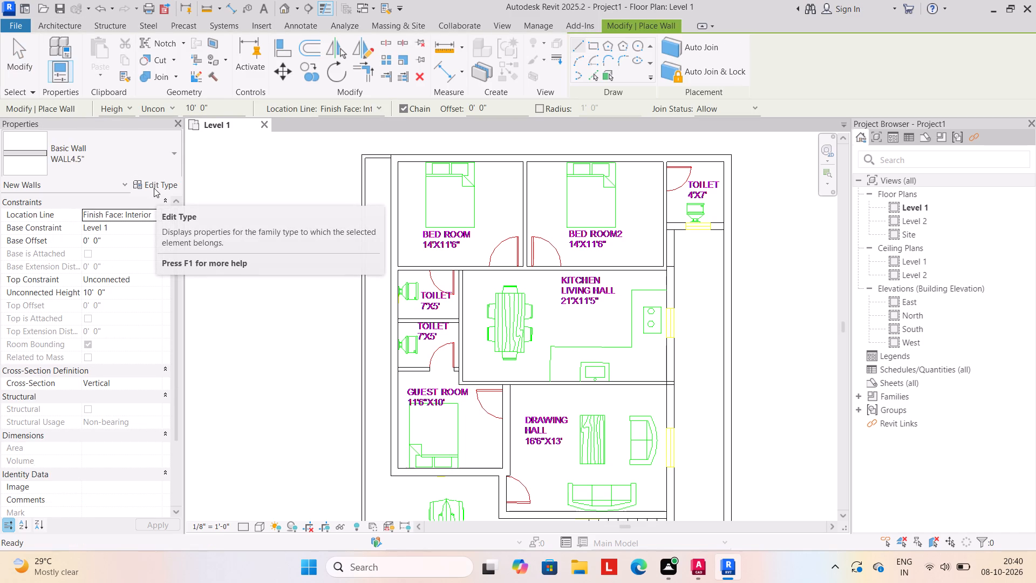
click(169, 157)
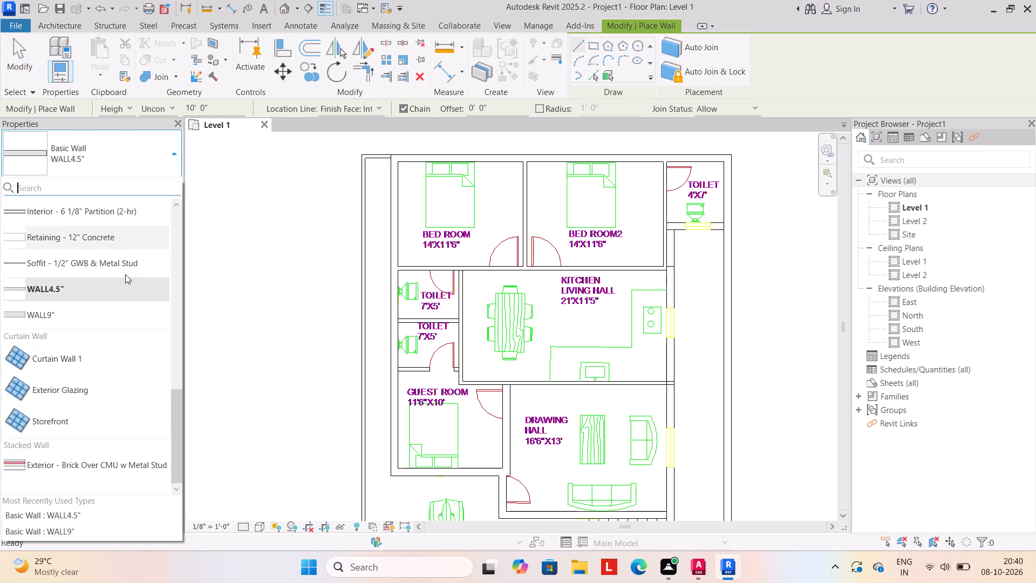
click(72, 530)
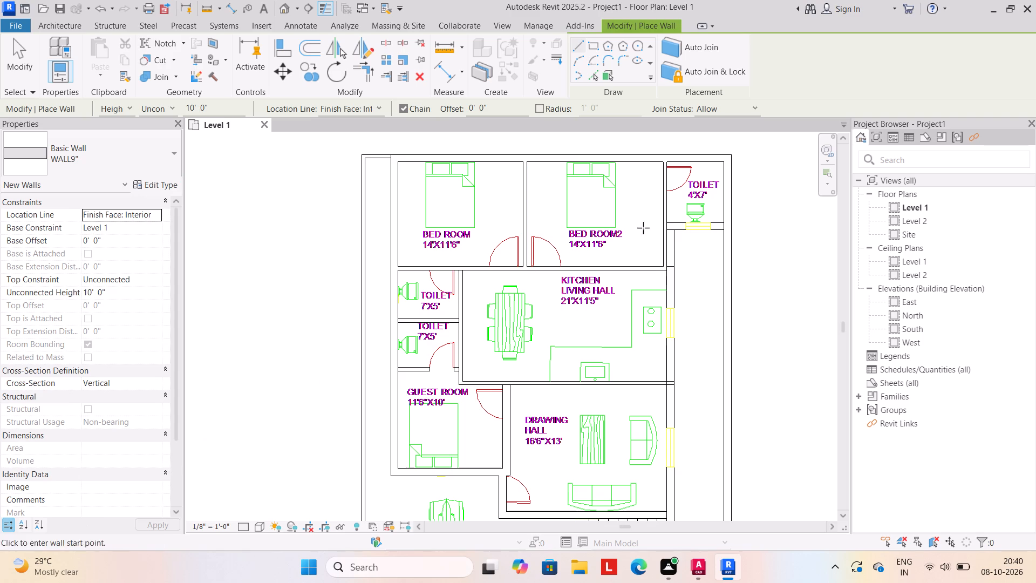
scroll(733, 241, up, 4)
click(715, 222)
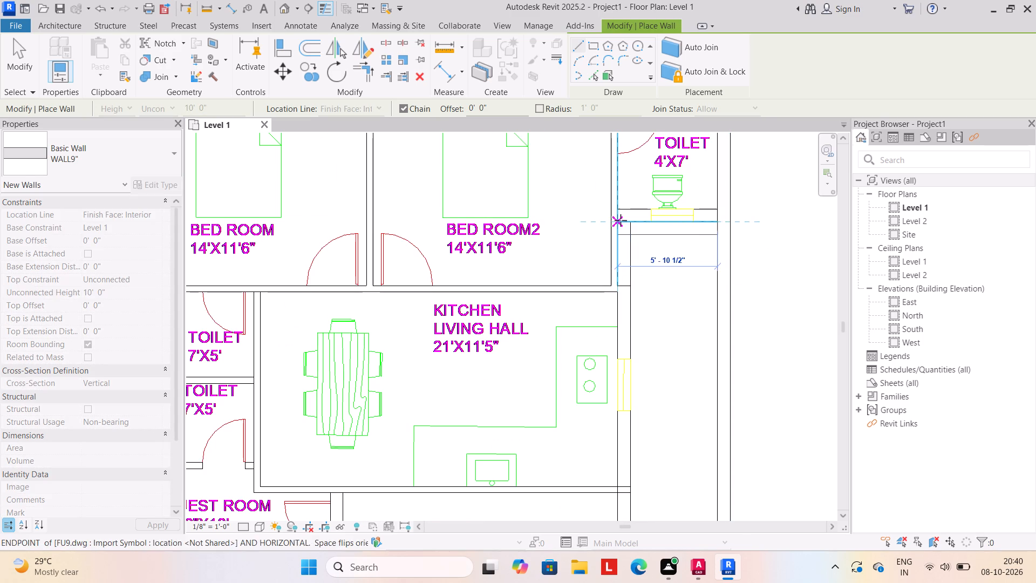
key(space)
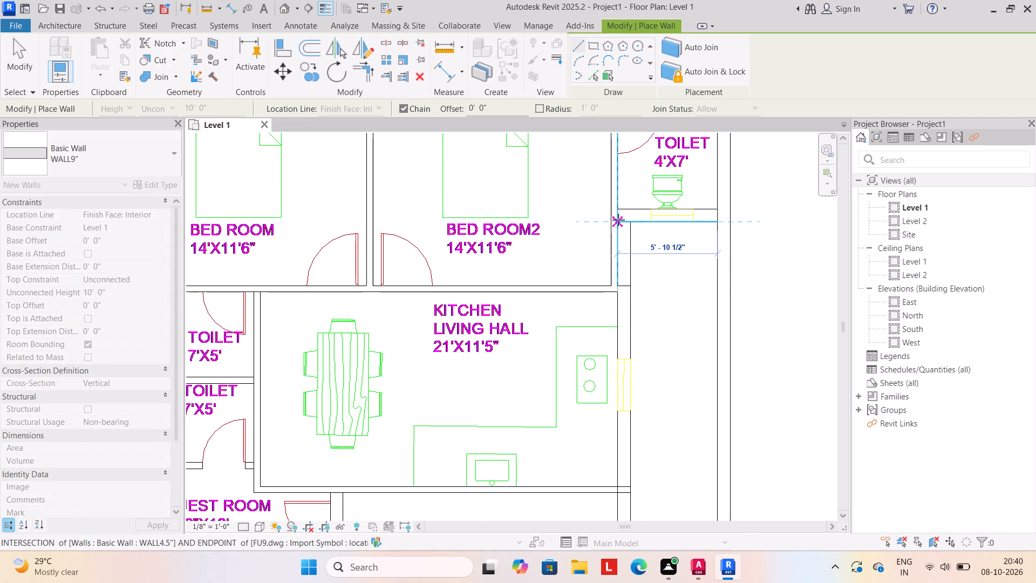
click(618, 220)
key(Escape)
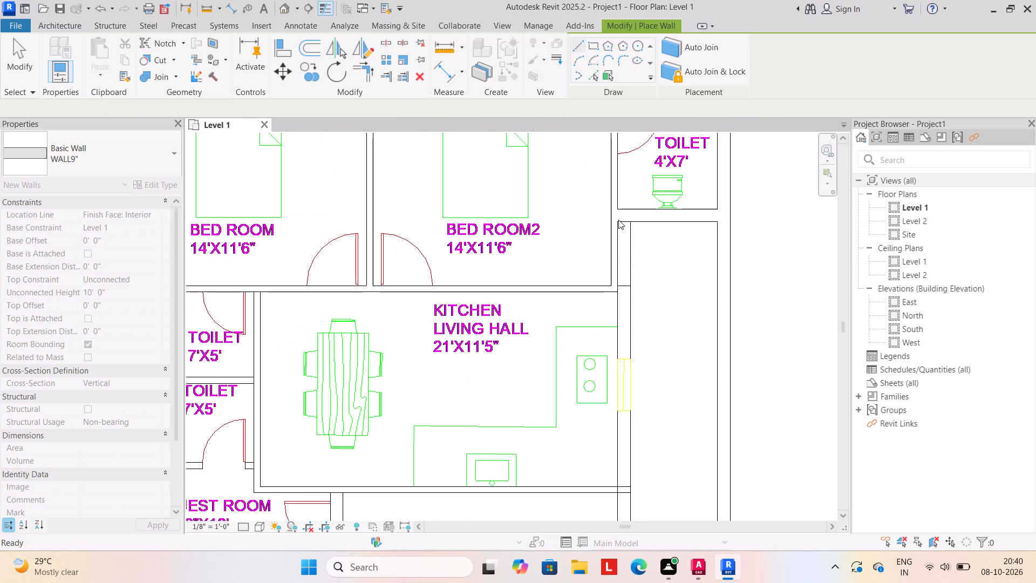
Draw a WALL9" wall from the 4'X7' toilet's lower wall down along the kitchen and drawing hall to the stair-side corner.
middle_drag(630, 257, 591, 185)
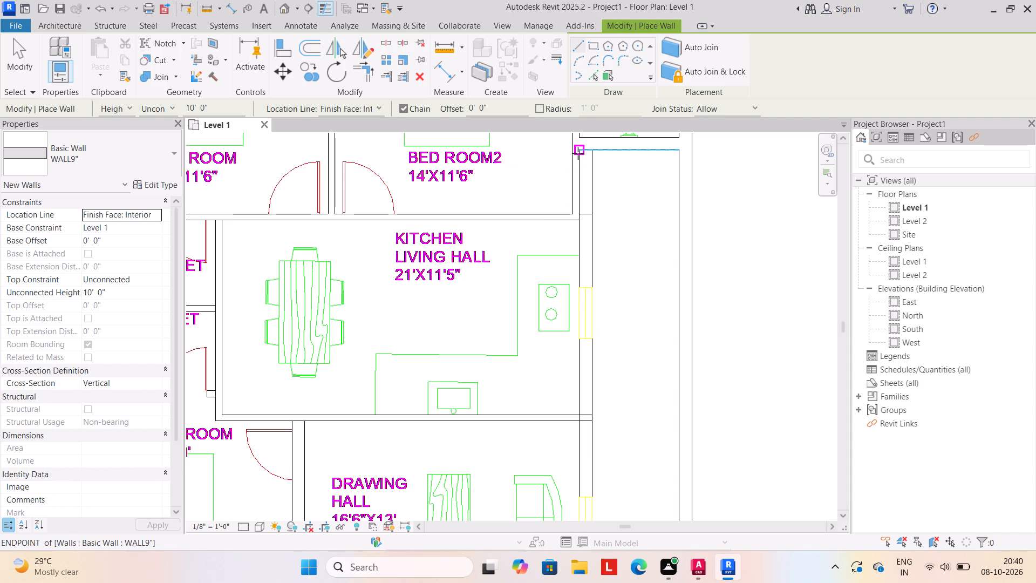
click(579, 153)
scroll(581, 402, down, 3)
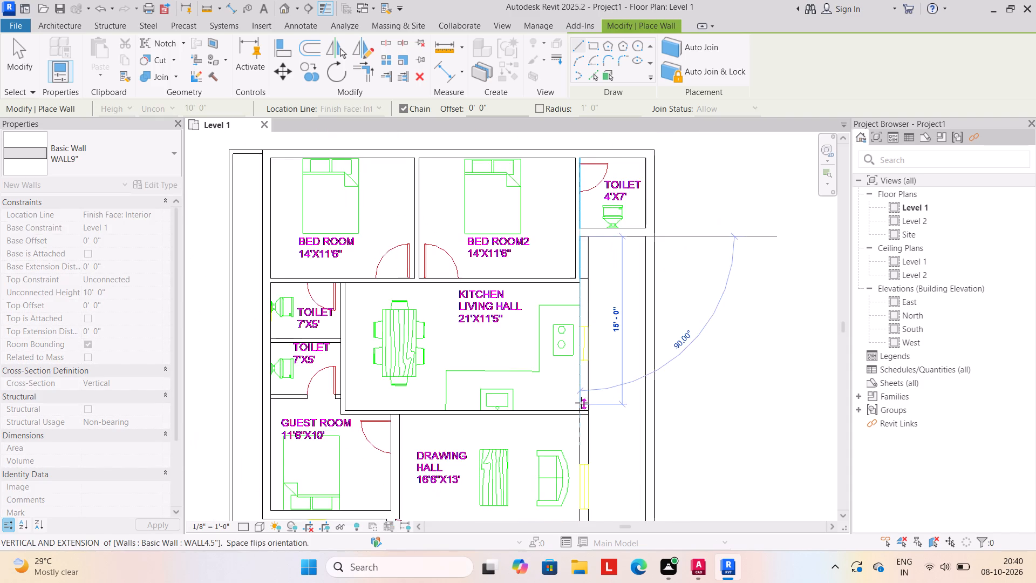
middle_drag(578, 403, 572, 274)
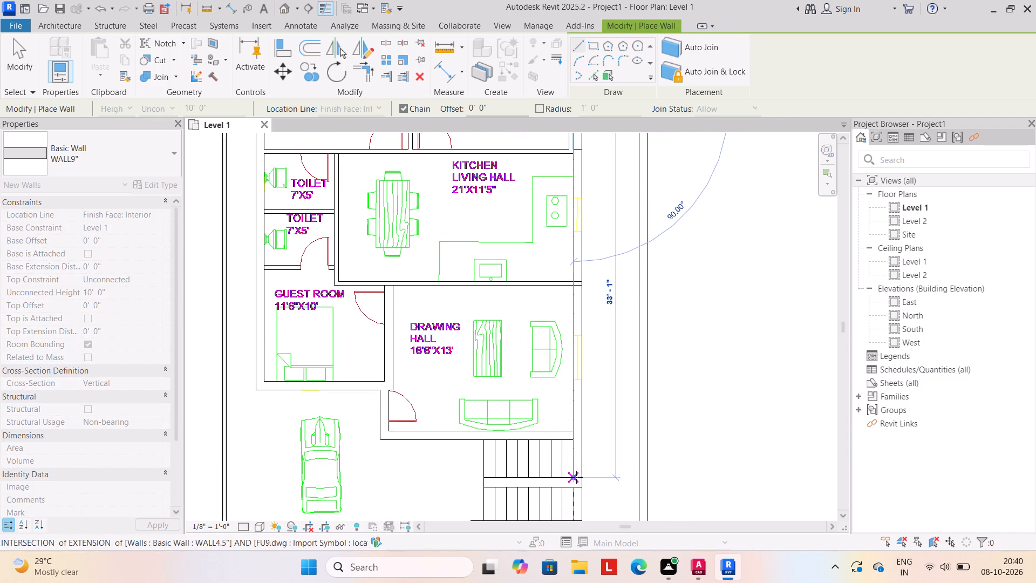
middle_drag(576, 476, 563, 357)
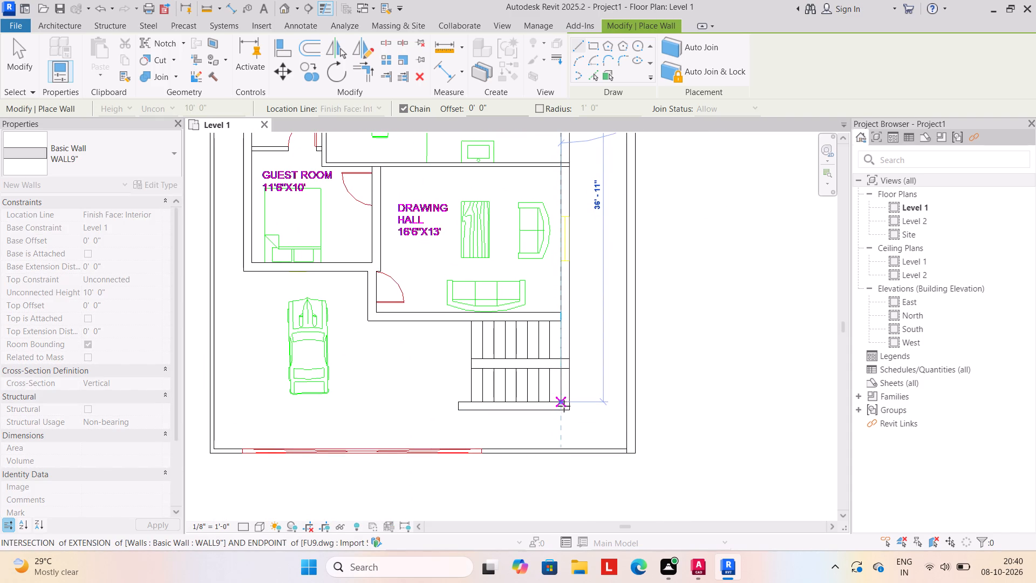
scroll(560, 322, up, 4)
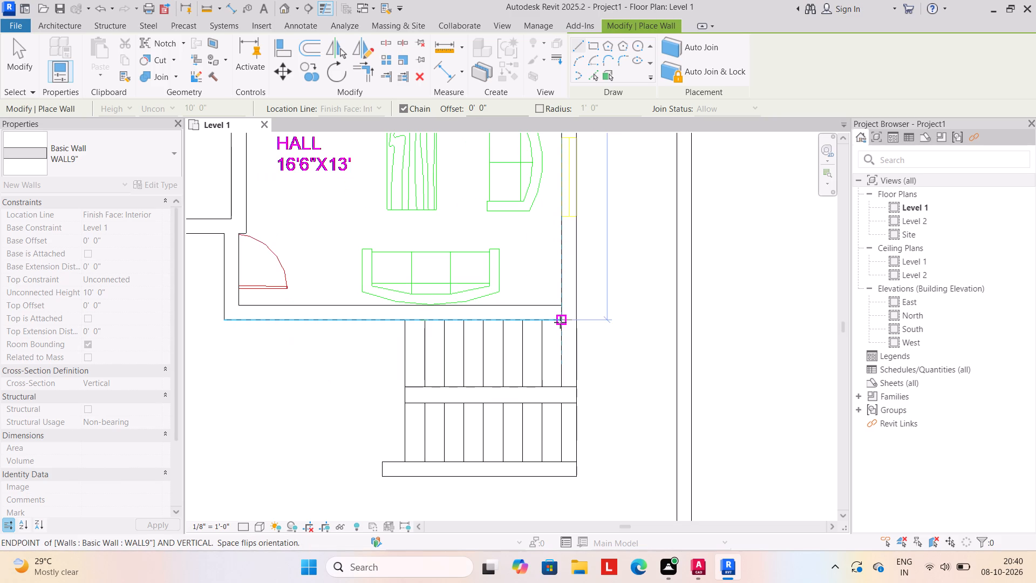
click(560, 321)
key(Escape)
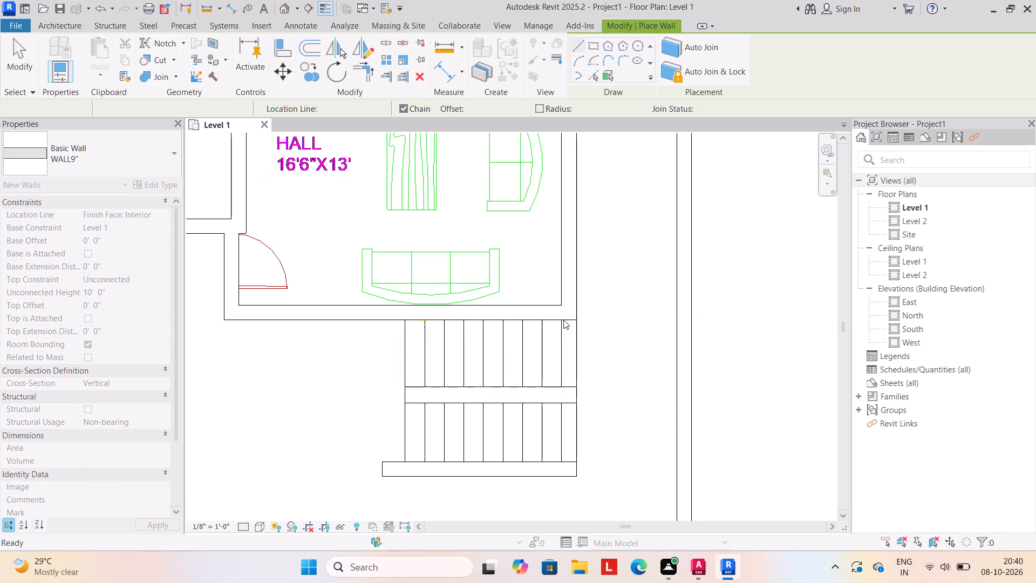
Change the wall type for new walls to WALL4.5".
scroll(505, 232, down, 9)
middle_drag(483, 260, 550, 376)
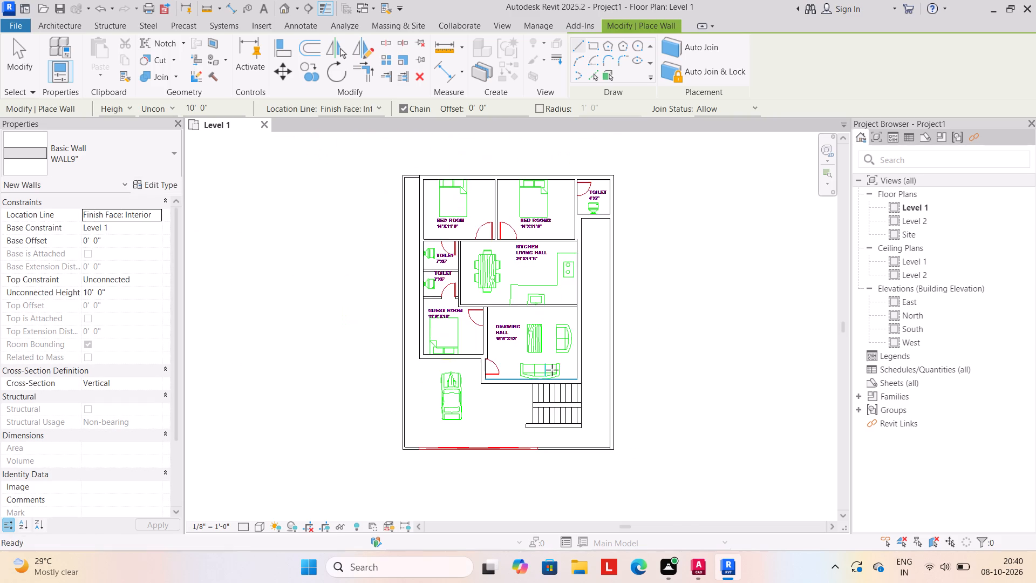
scroll(499, 245, up, 2)
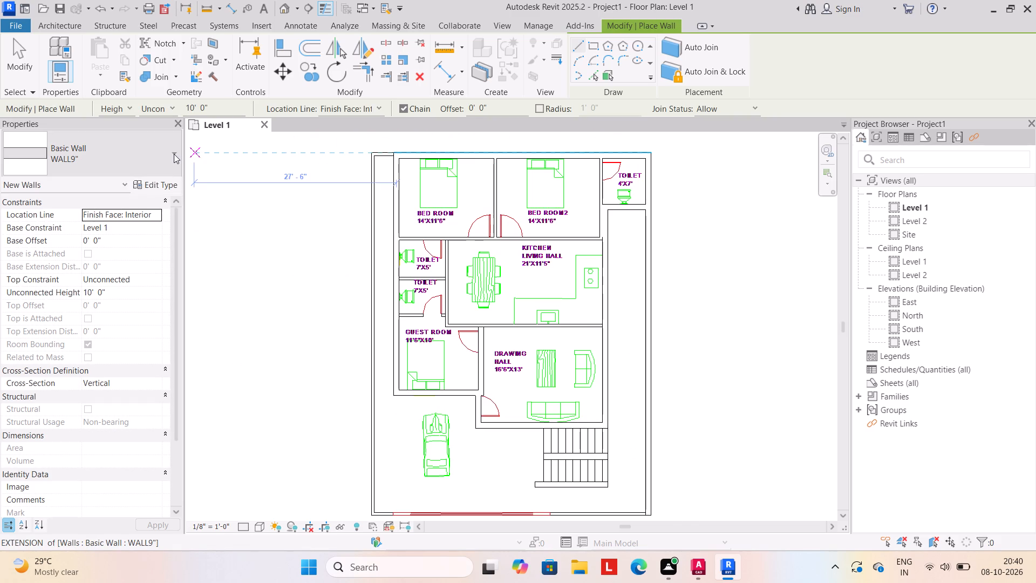
click(174, 154)
click(59, 530)
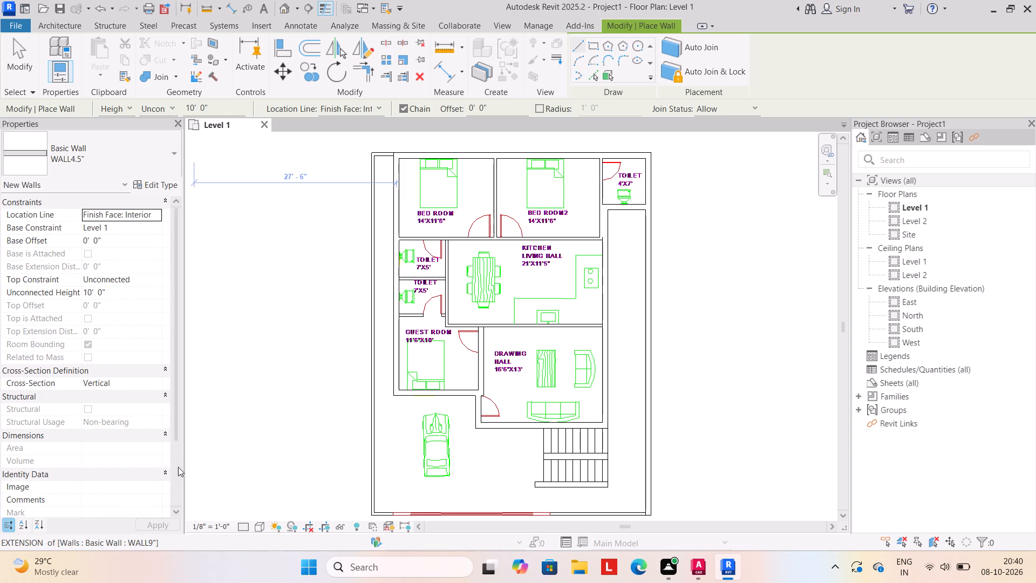
scroll(501, 200, up, 4)
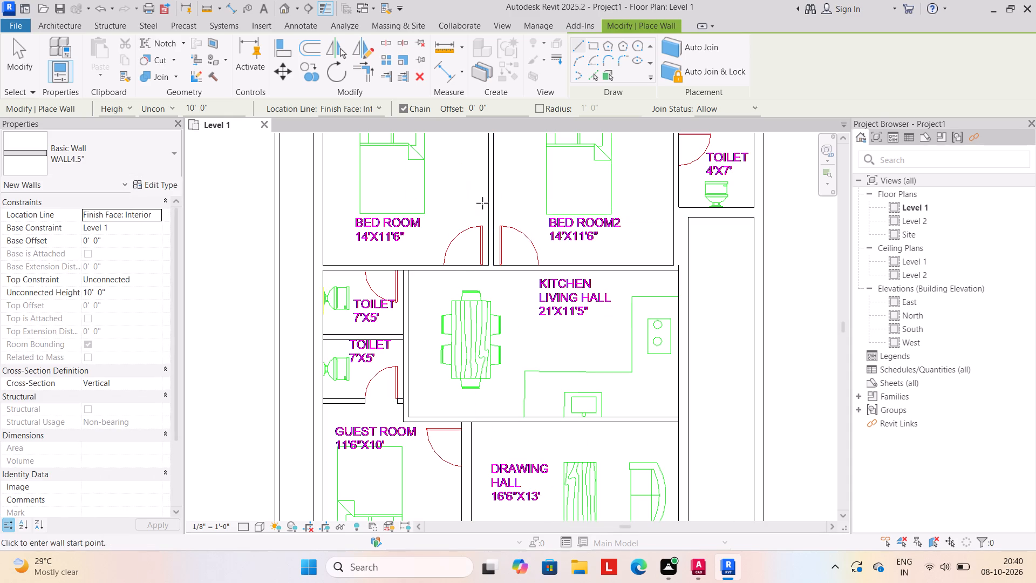
key(Escape)
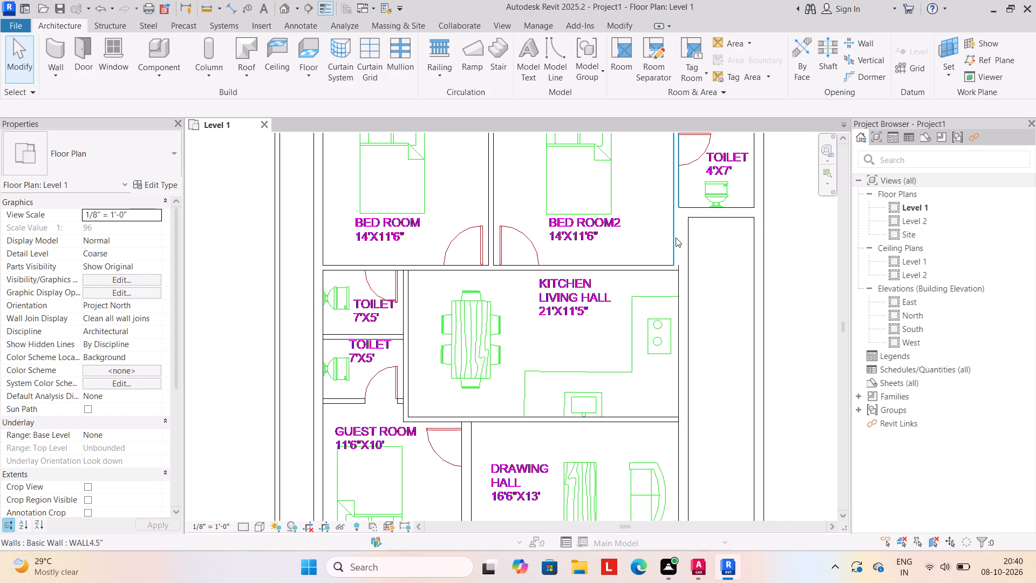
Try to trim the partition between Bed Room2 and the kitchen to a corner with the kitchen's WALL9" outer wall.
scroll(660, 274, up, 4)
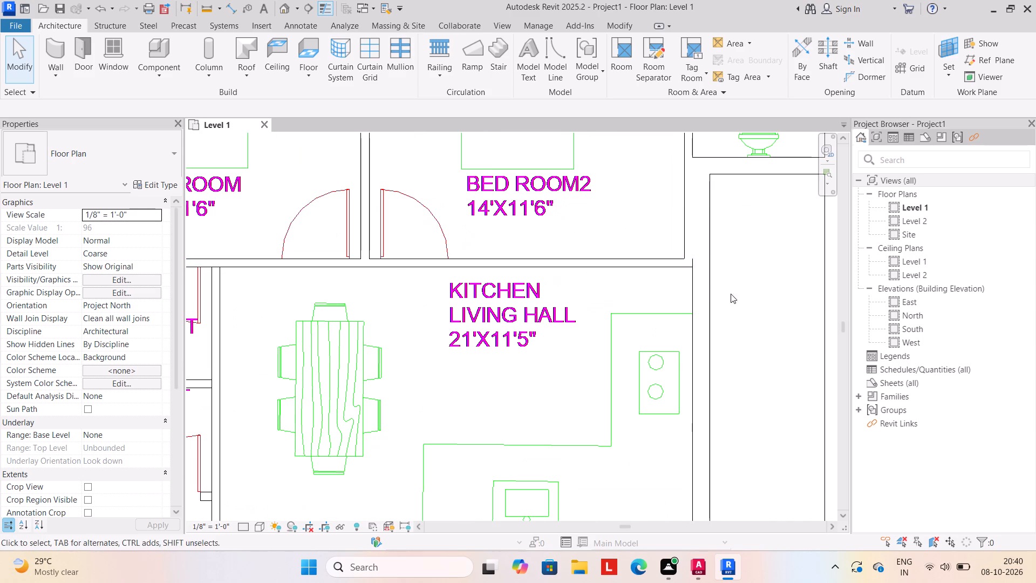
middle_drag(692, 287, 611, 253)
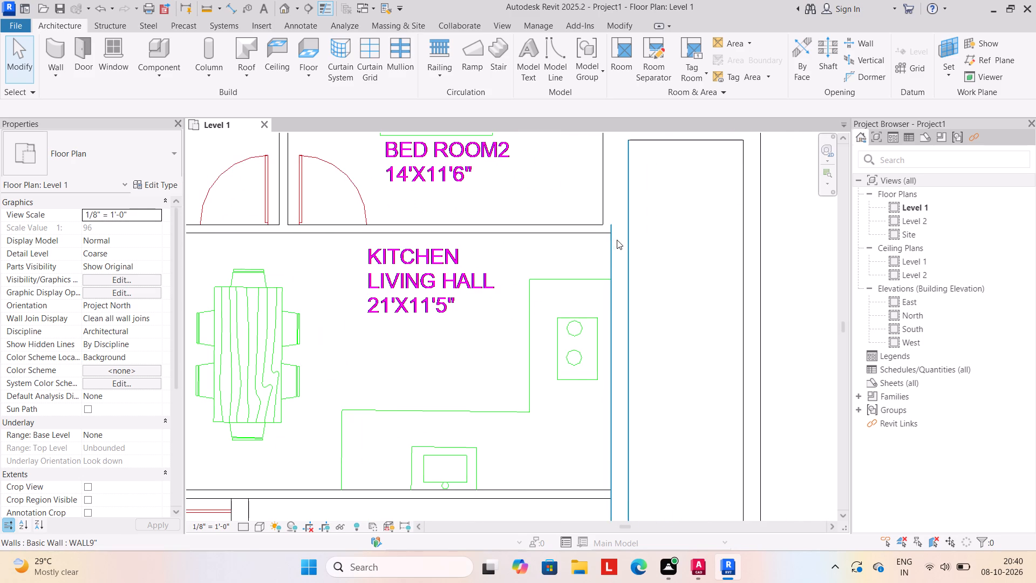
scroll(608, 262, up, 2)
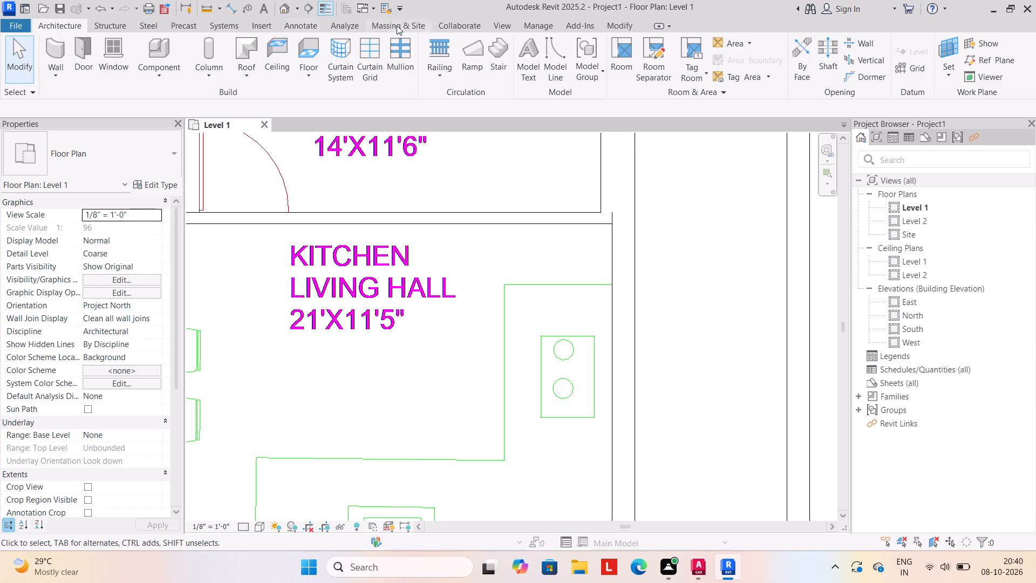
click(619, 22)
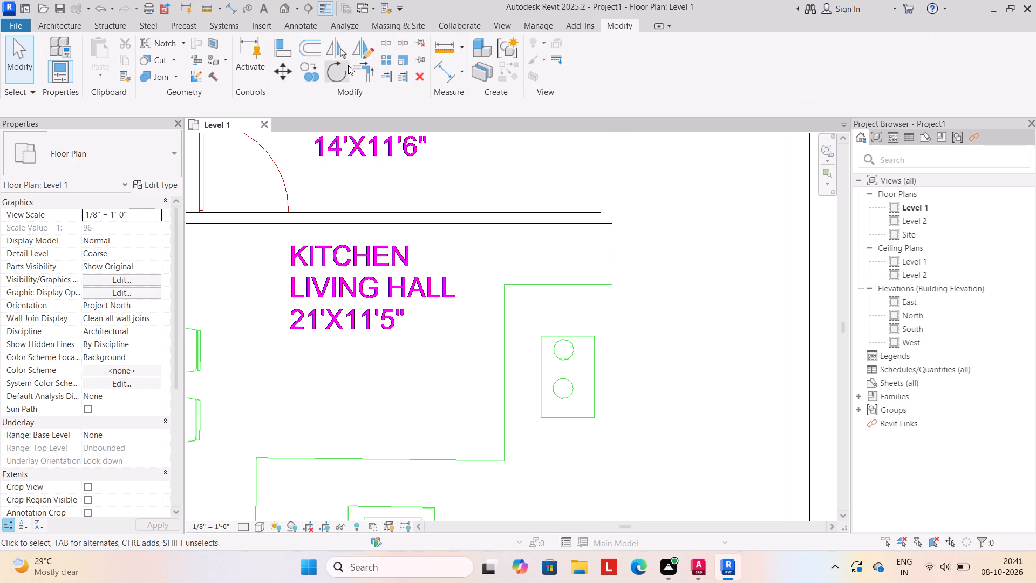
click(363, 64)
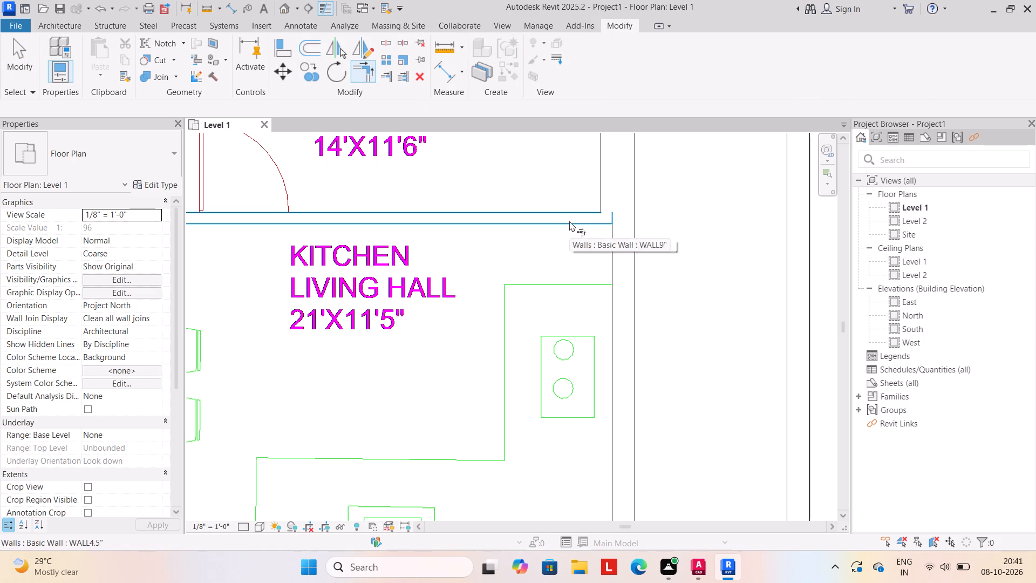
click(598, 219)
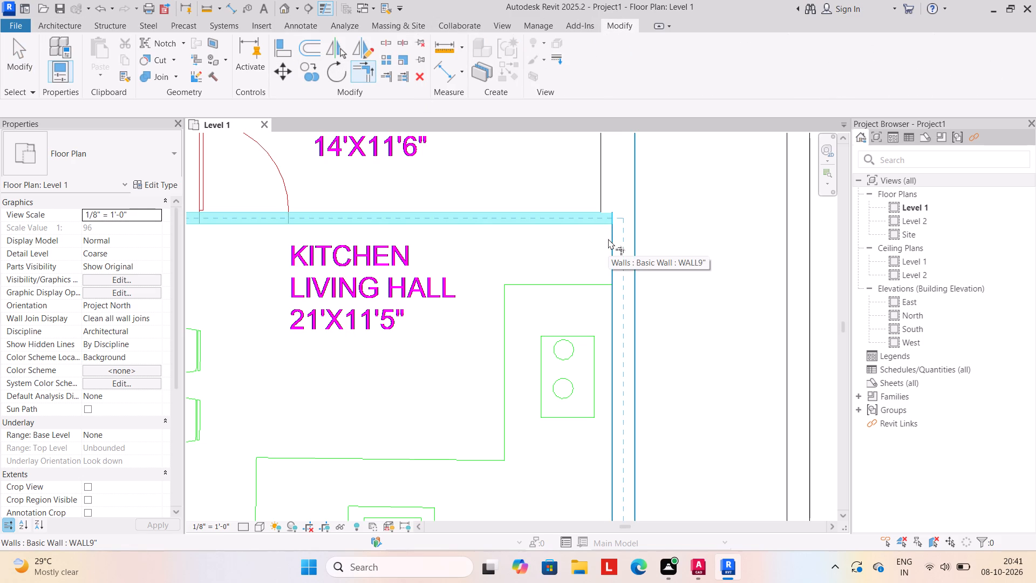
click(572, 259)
Draw architectural WALL4.5" walls between the 7'X5' toilets and kitchen, about 11'-9 1/2", and along the kitchen's drawing hall side to the outer wall.
scroll(549, 260, down, 3)
middle_drag(549, 260, 574, 232)
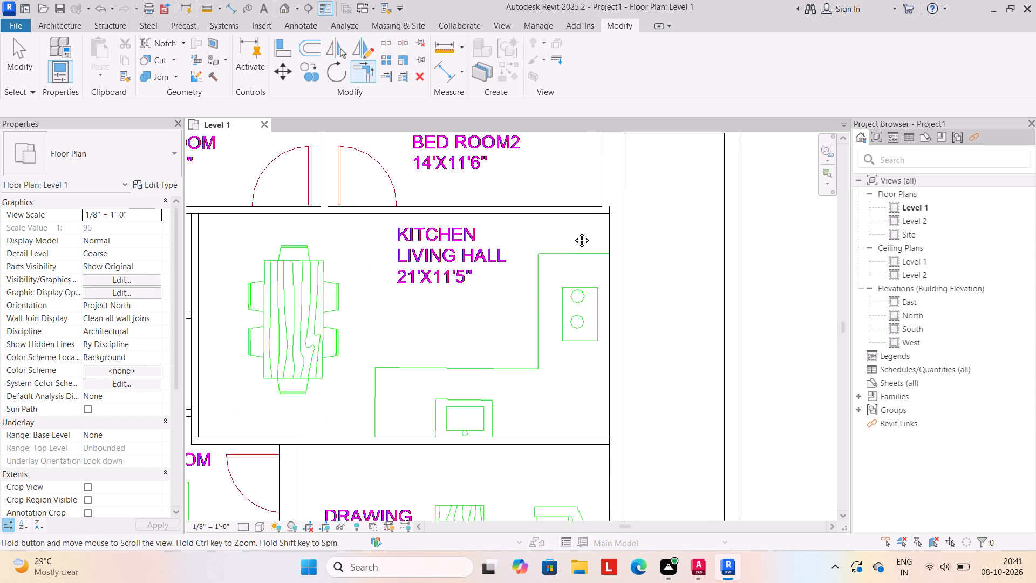
middle_drag(574, 232, 575, 232)
scroll(577, 231, down, 7)
middle_drag(536, 277, 533, 249)
scroll(536, 277, down, 1)
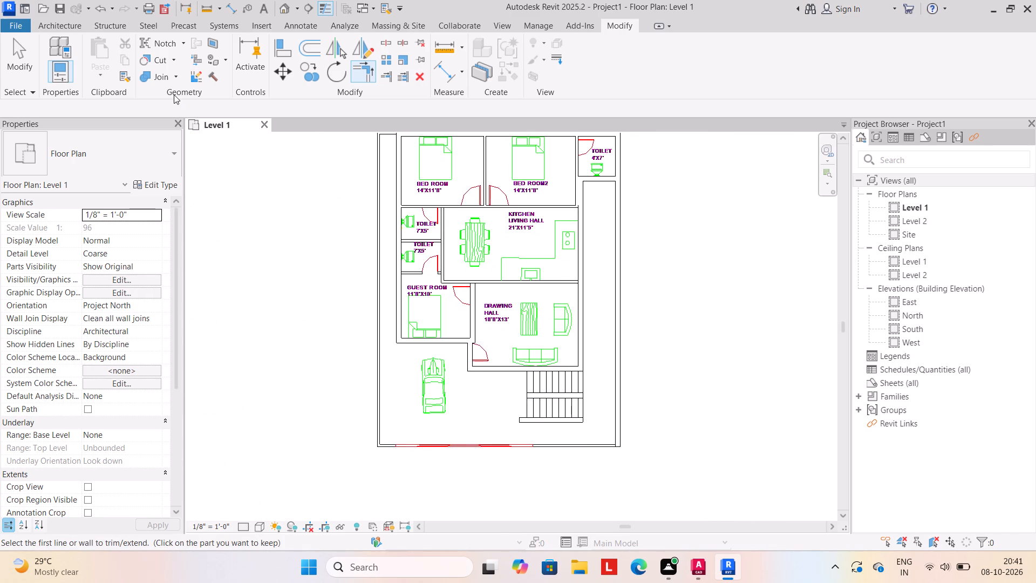
click(63, 26)
click(54, 74)
click(62, 92)
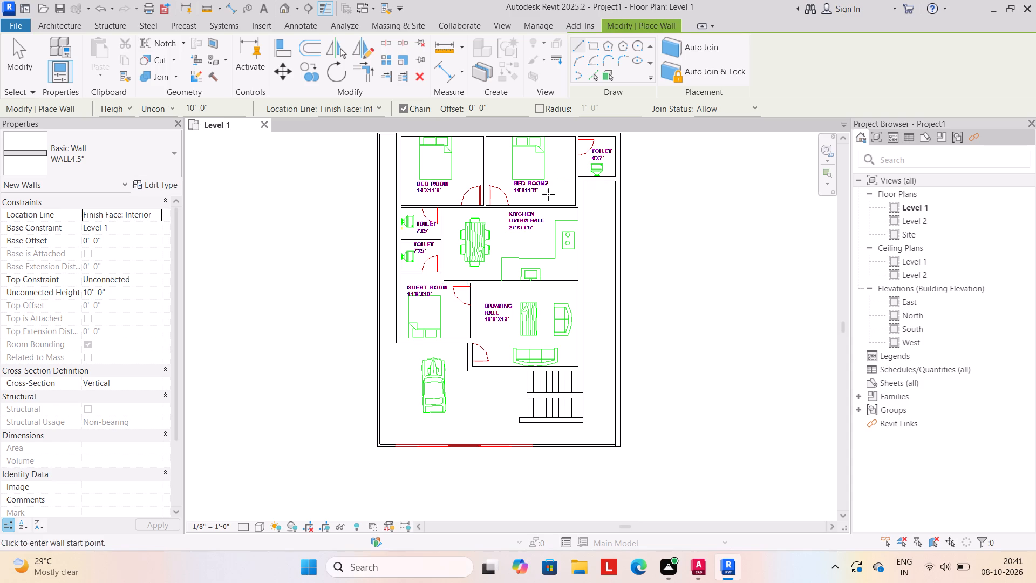
middle_drag(481, 207, 460, 285)
scroll(463, 279, up, 5)
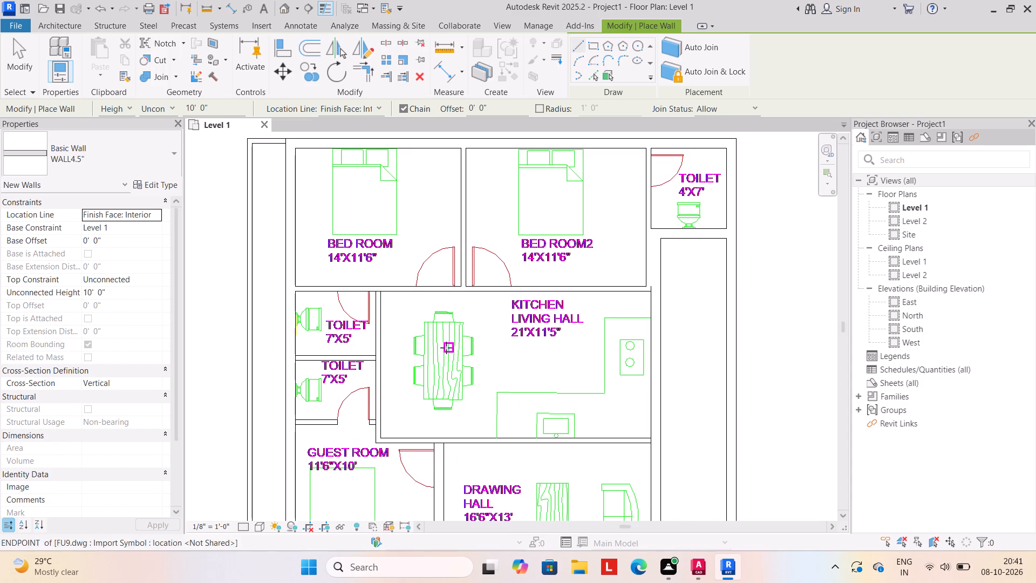
scroll(446, 348, down, 1)
middle_drag(446, 348, 442, 274)
scroll(387, 263, up, 3)
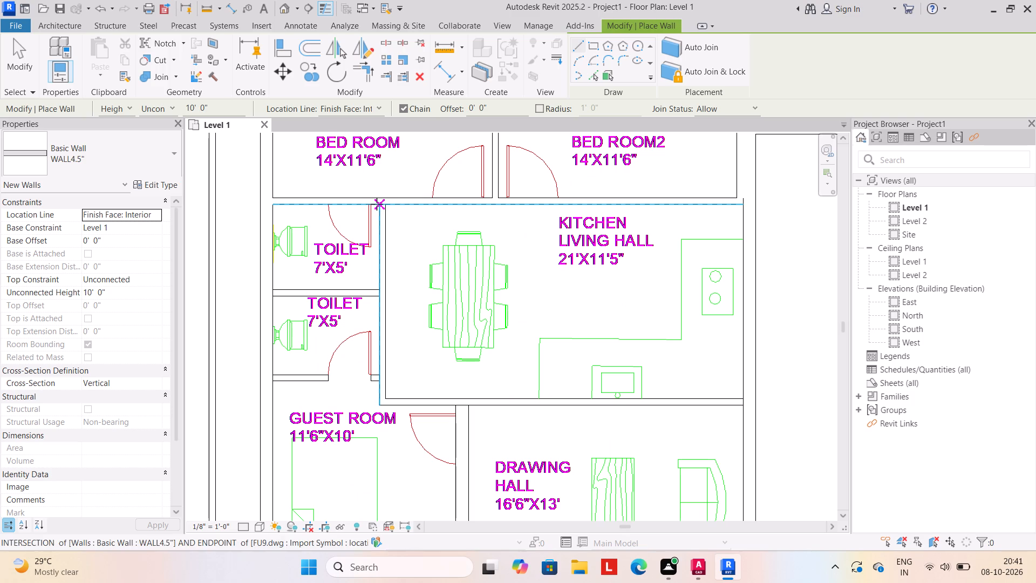
click(379, 204)
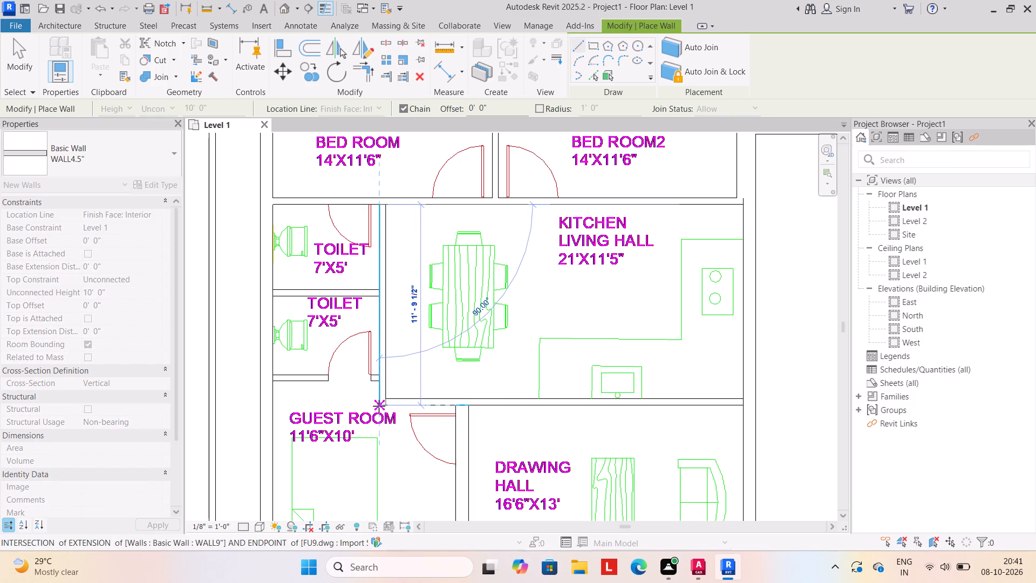
click(379, 407)
scroll(616, 403, up, 1)
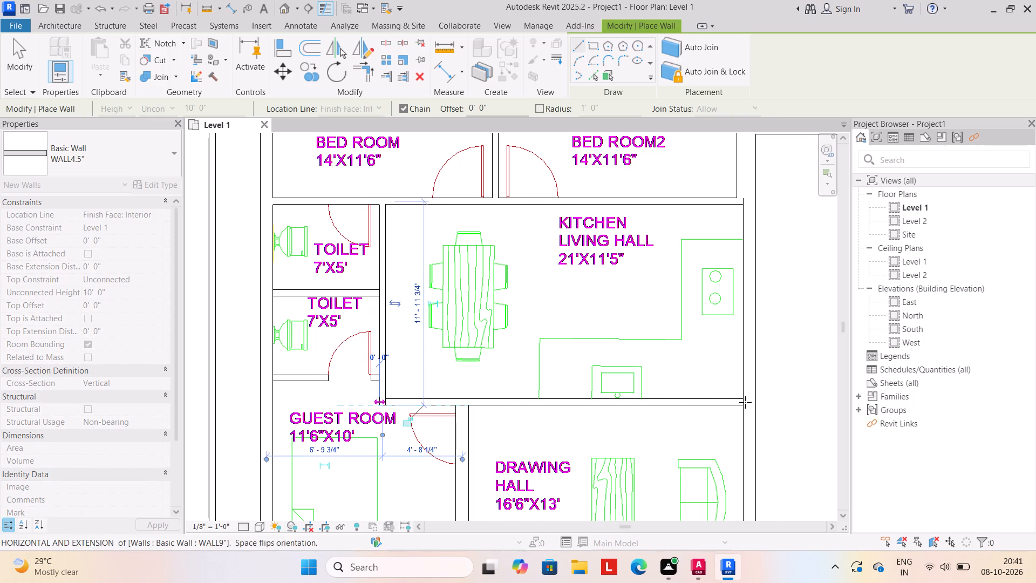
click(761, 406)
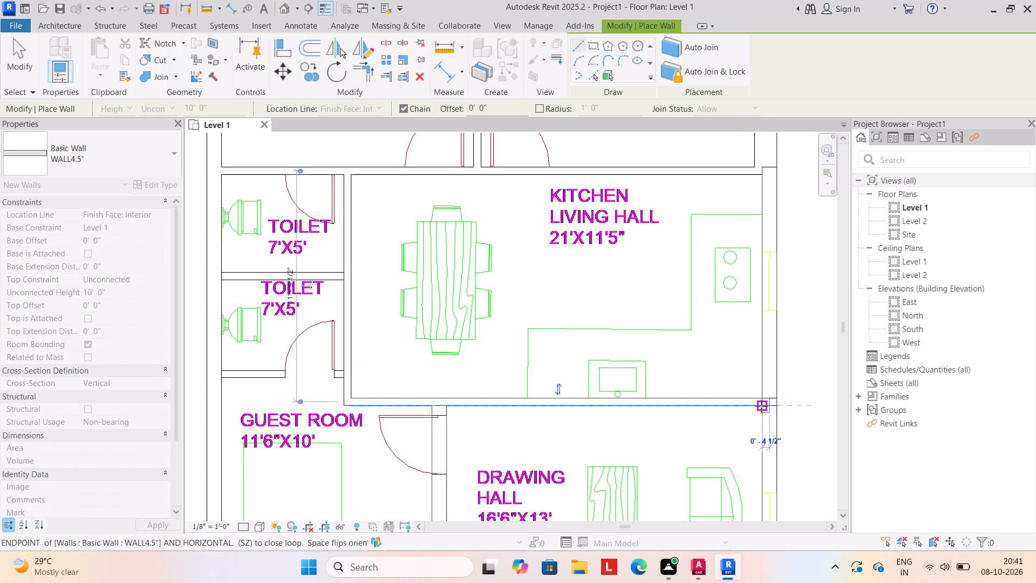
key(Escape)
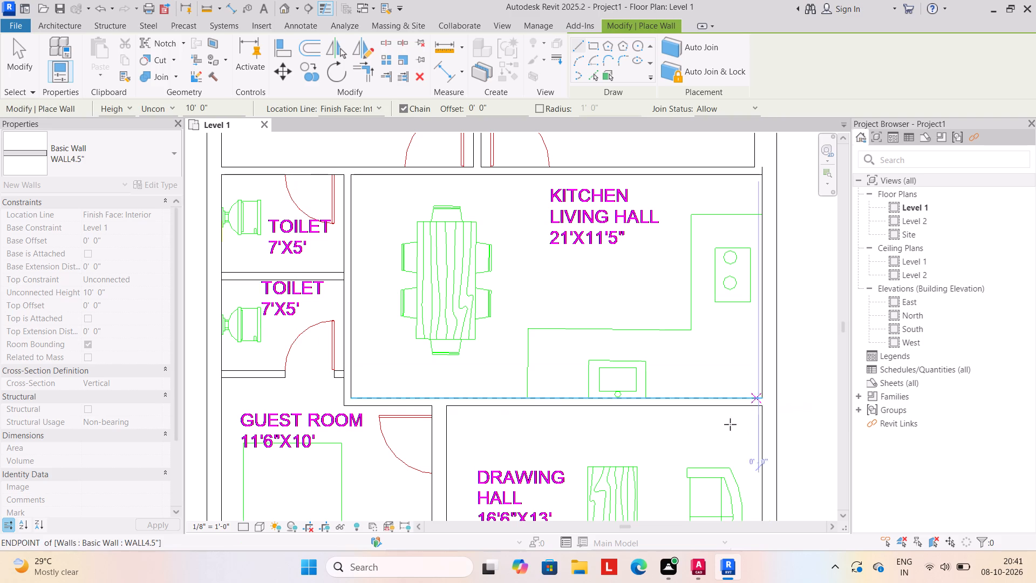
Draw WALL4.5" partition walls between the two 7'X5' toilets and between the lower toilet and the guest room.
scroll(720, 435, down, 3)
middle_drag(505, 405, 505, 384)
scroll(399, 306, up, 3)
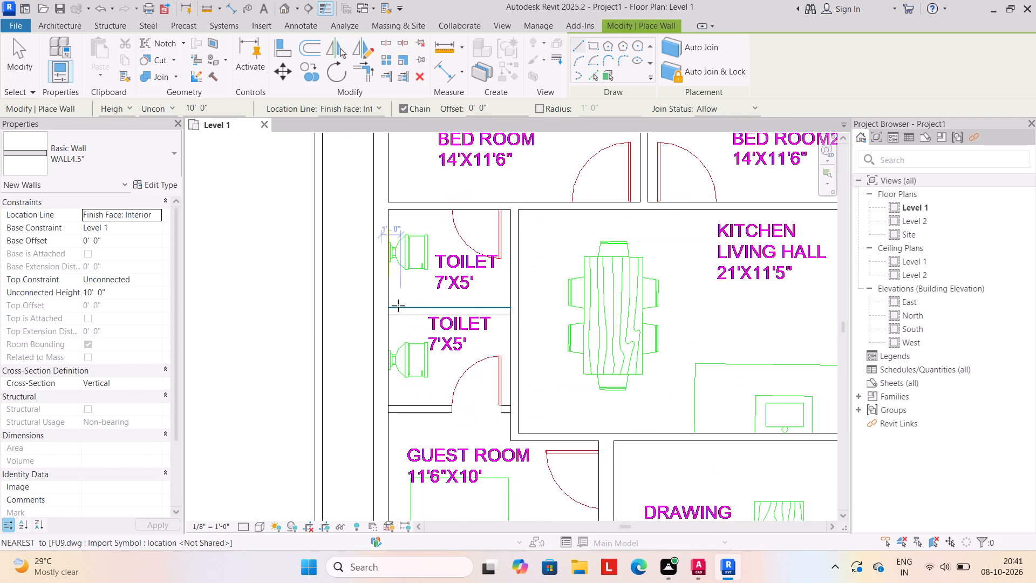
click(385, 317)
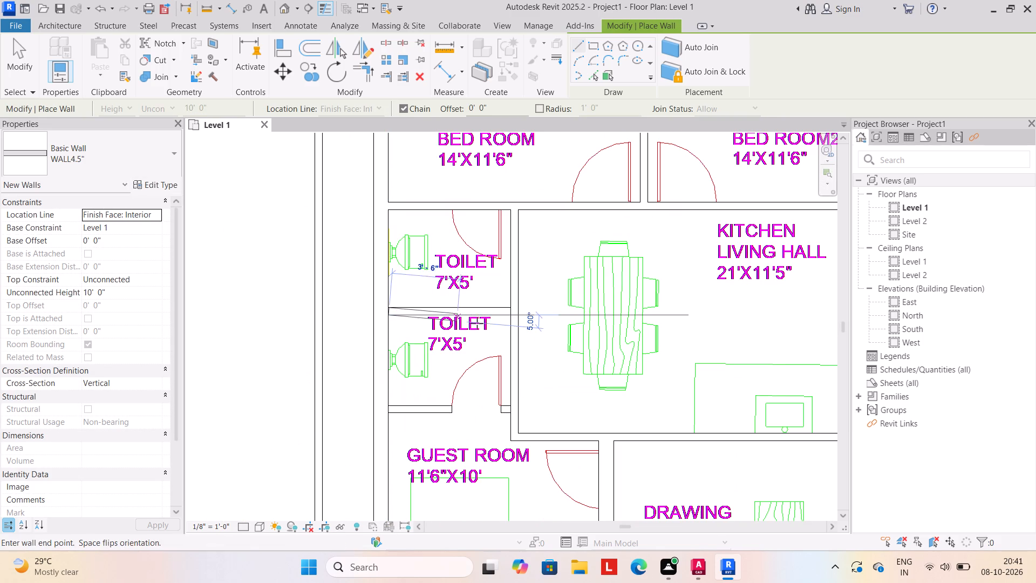
click(513, 314)
key(Escape)
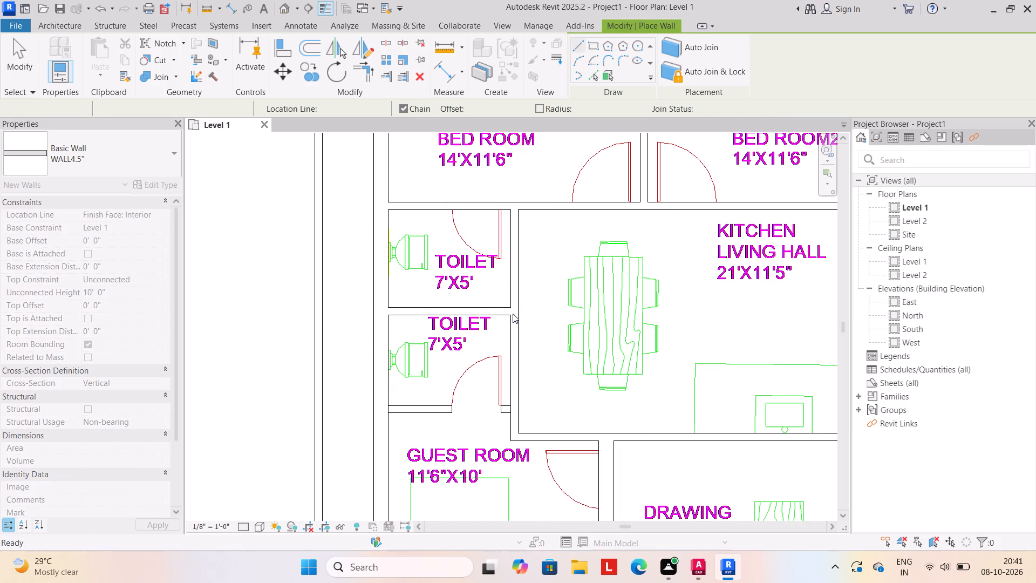
click(387, 412)
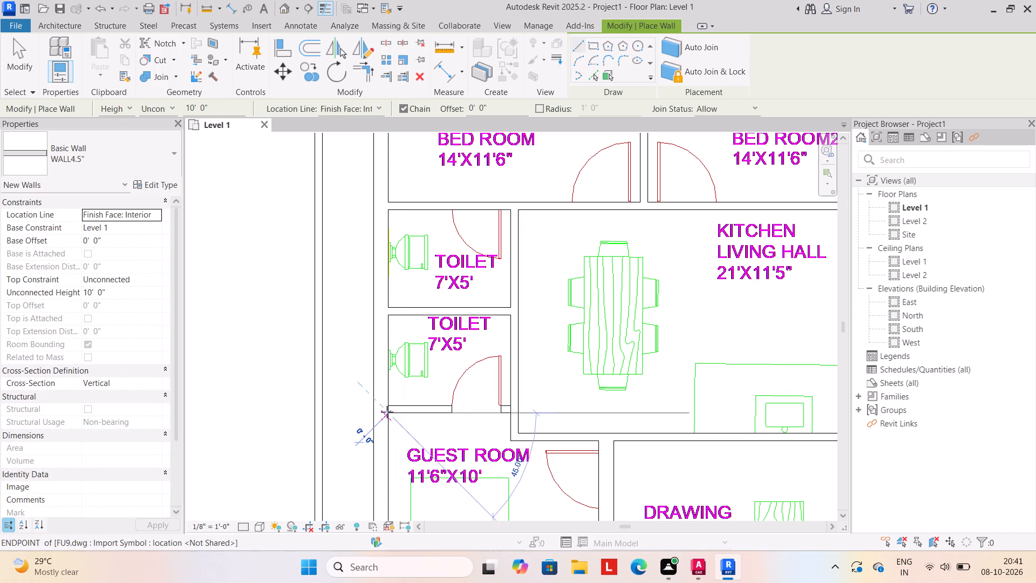
click(514, 410)
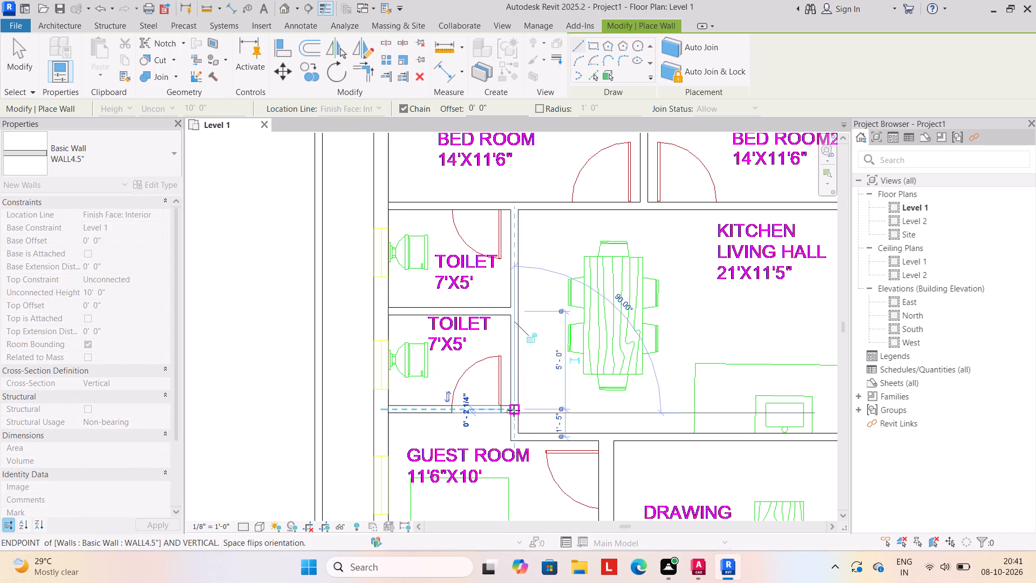
key(Escape)
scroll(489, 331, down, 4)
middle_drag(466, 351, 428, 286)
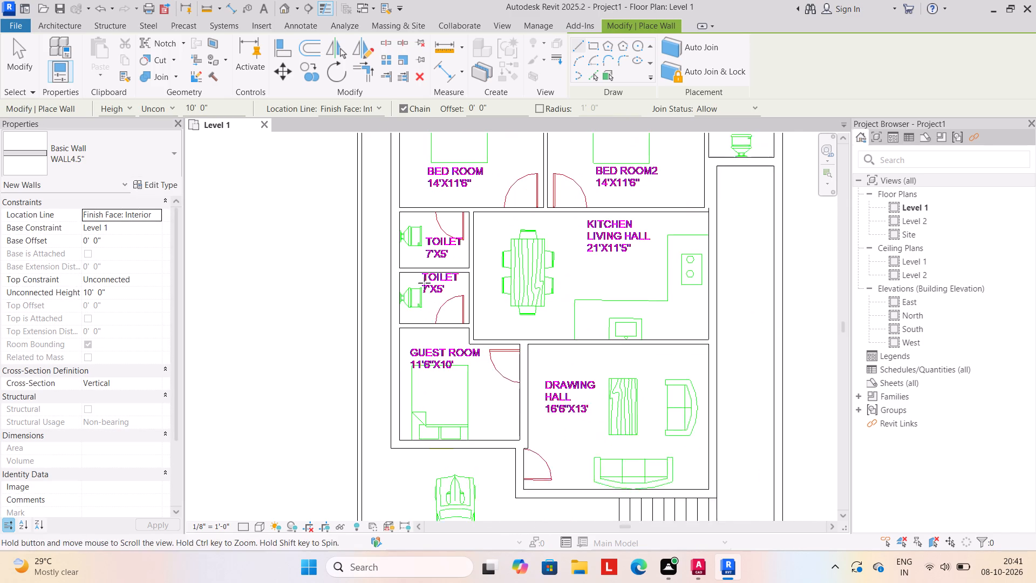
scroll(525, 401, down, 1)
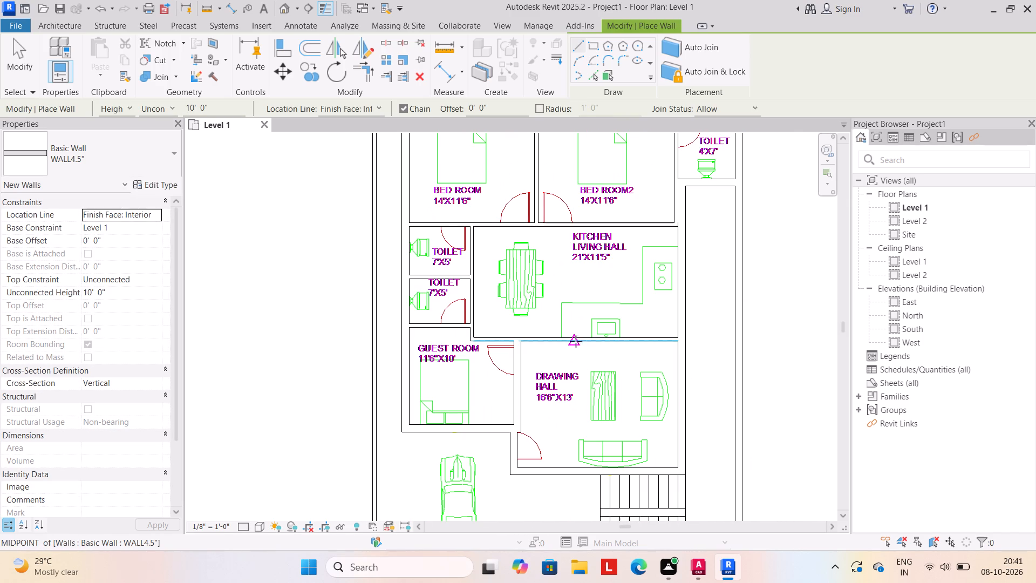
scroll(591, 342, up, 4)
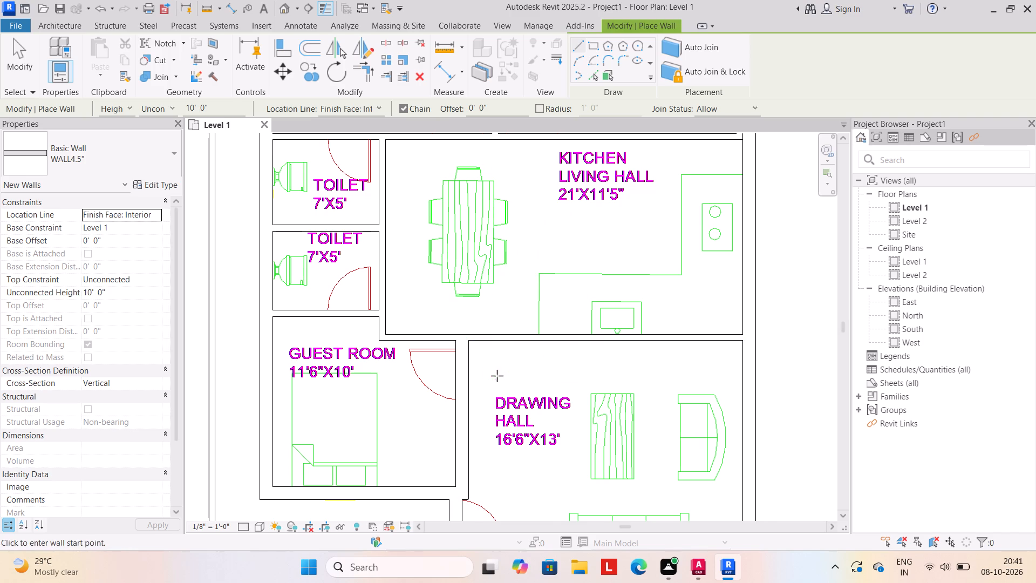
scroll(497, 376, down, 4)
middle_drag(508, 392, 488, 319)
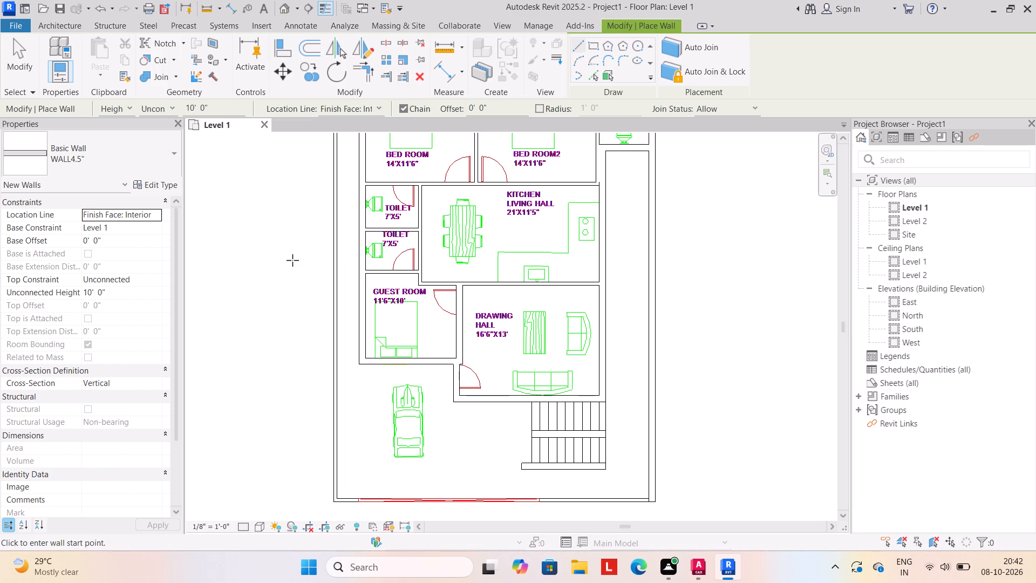
Examine the traced Level 1 plan from the bedrooms to the staircase and boundary, checking which wall lines are already modelled.
key(Escape)
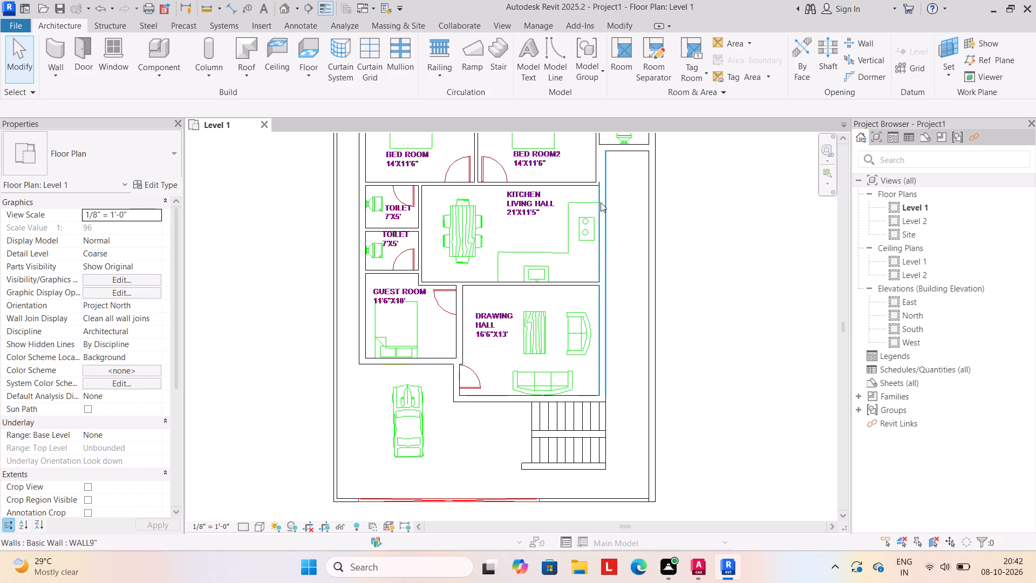
scroll(594, 158, down, 2)
middle_drag(594, 158, 611, 246)
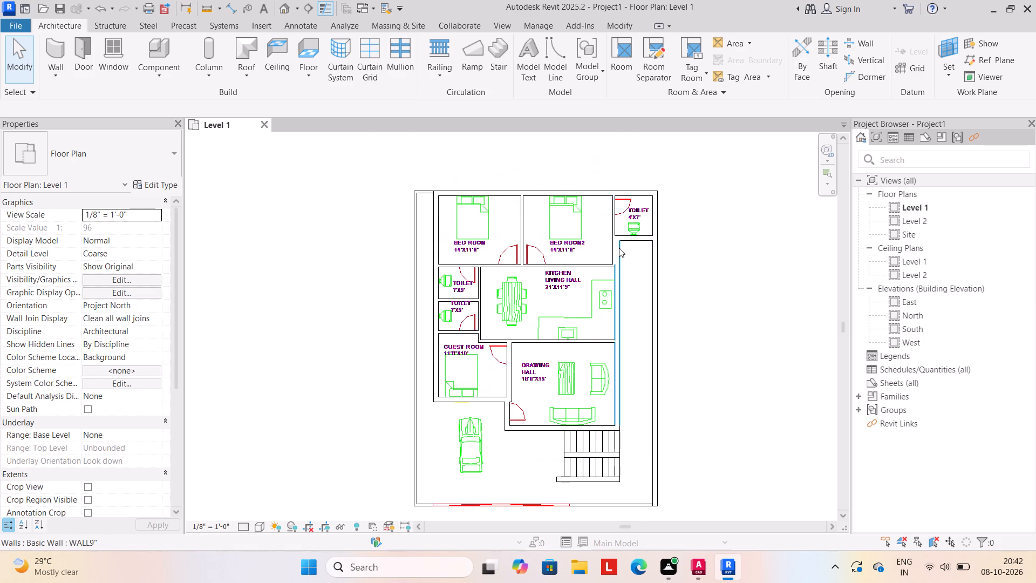
scroll(622, 260, up, 3)
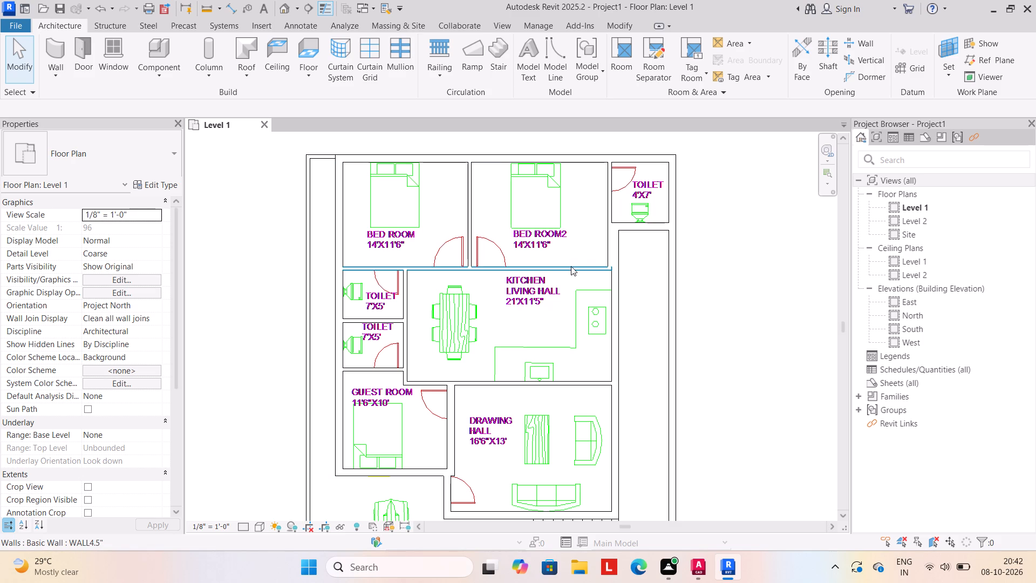
scroll(649, 276, up, 4)
scroll(640, 275, down, 4)
middle_drag(638, 277, 619, 220)
scroll(619, 220, up, 1)
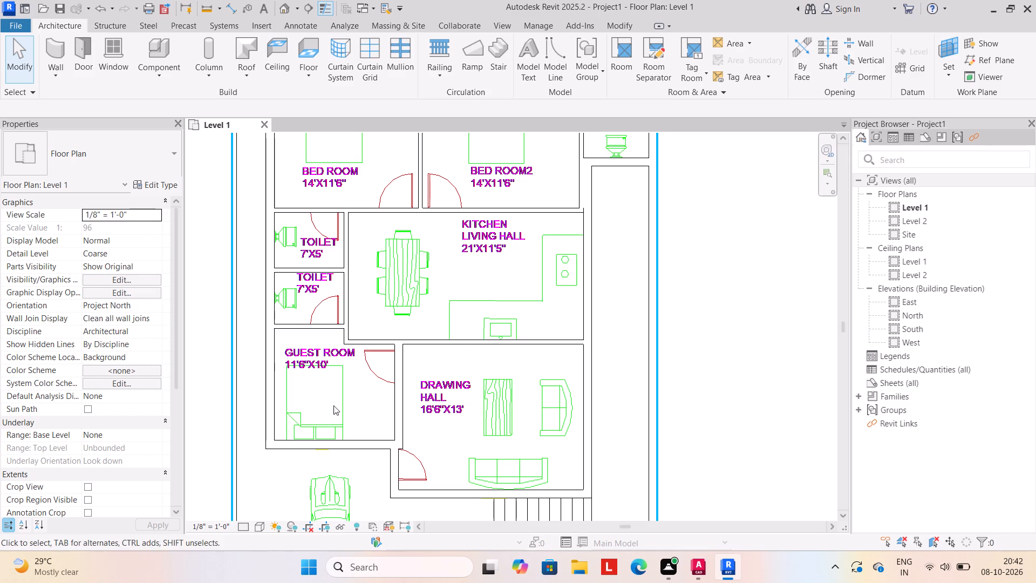
scroll(361, 356, down, 3)
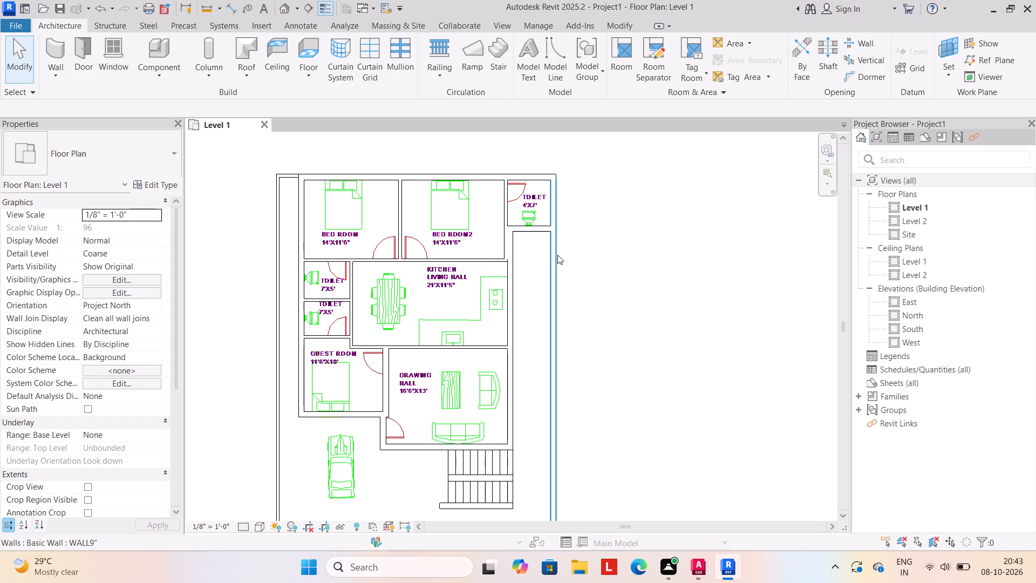
scroll(544, 293, down, 2)
middle_drag(544, 293, 531, 220)
scroll(531, 219, up, 1)
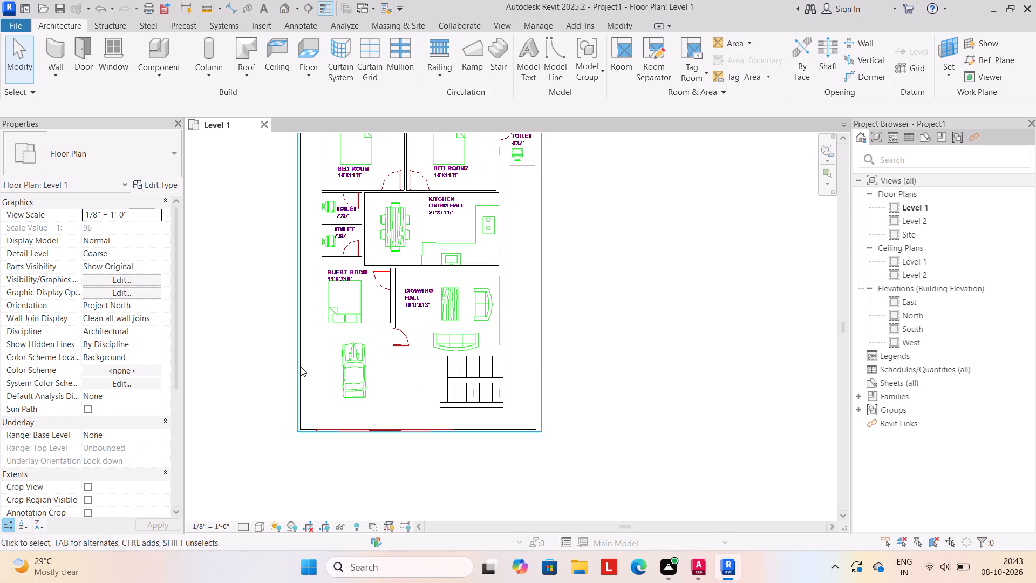
scroll(351, 368, down, 1)
middle_drag(354, 368, 406, 397)
scroll(370, 195, up, 3)
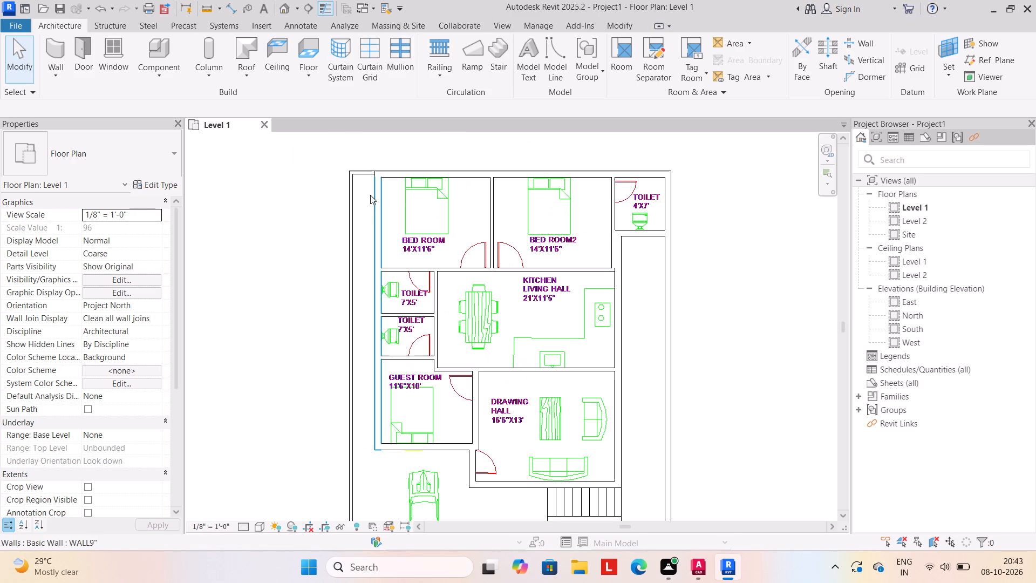
scroll(366, 166, up, 9)
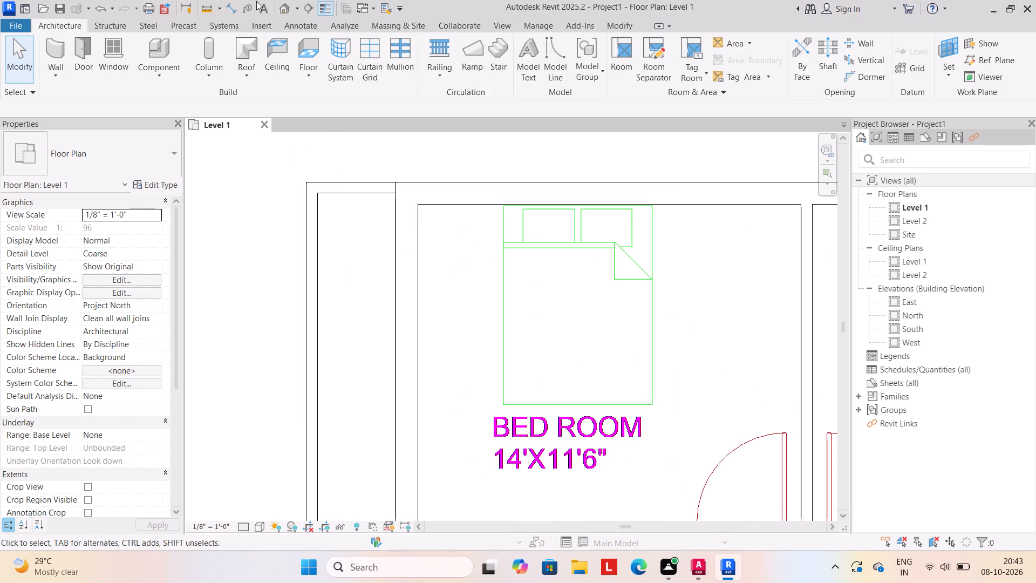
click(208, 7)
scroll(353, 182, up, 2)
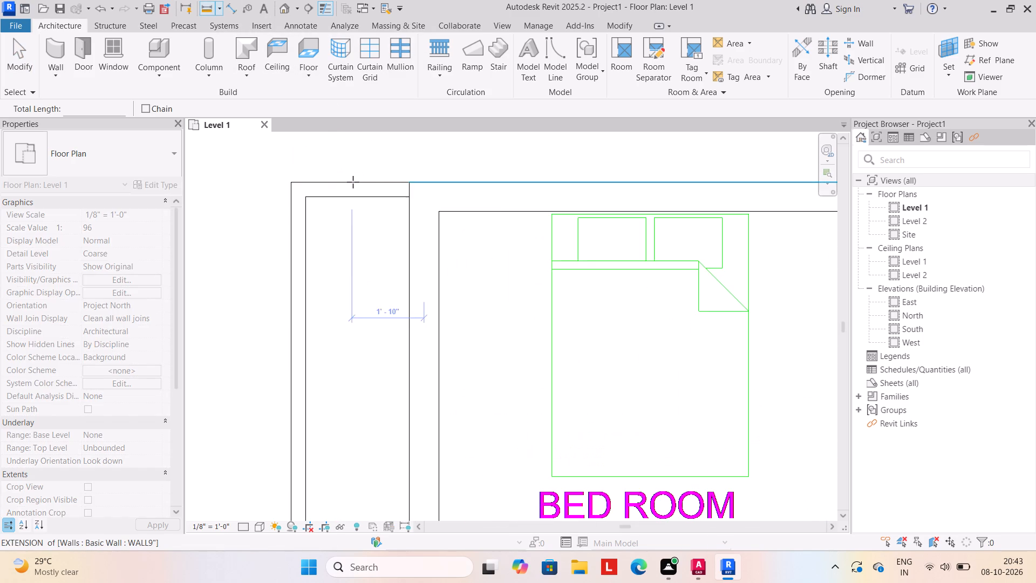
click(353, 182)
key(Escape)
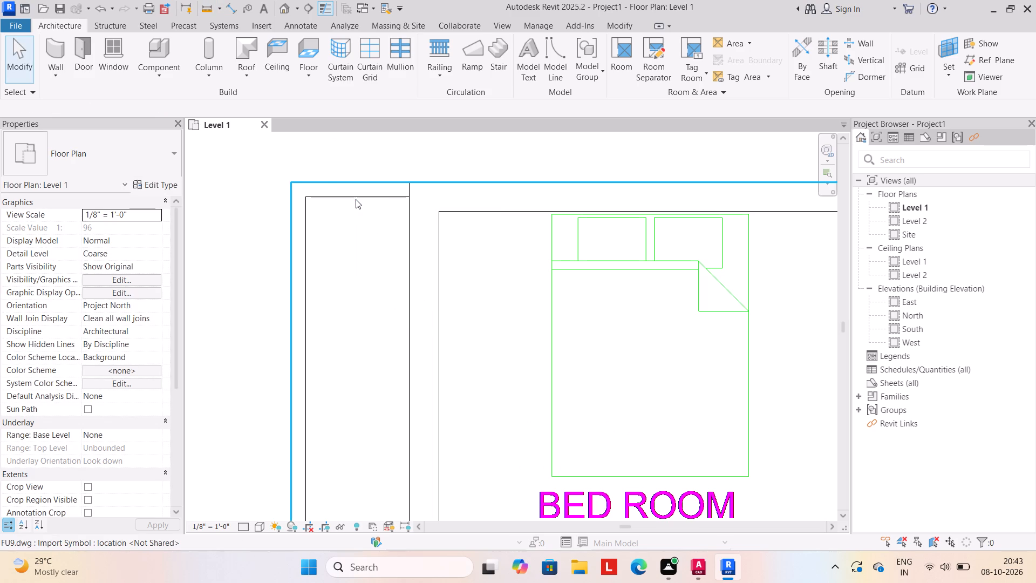
Draw an architectural WALL4.5" wall about 3'-0" long across the end of the narrow strip beside the 14'X11'6" Bed Room.
click(58, 80)
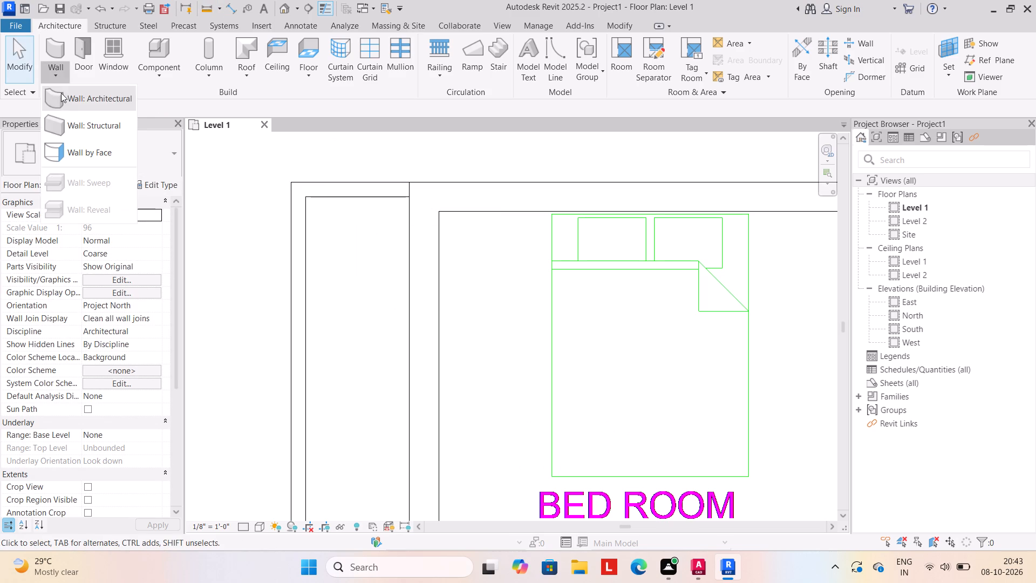
click(62, 96)
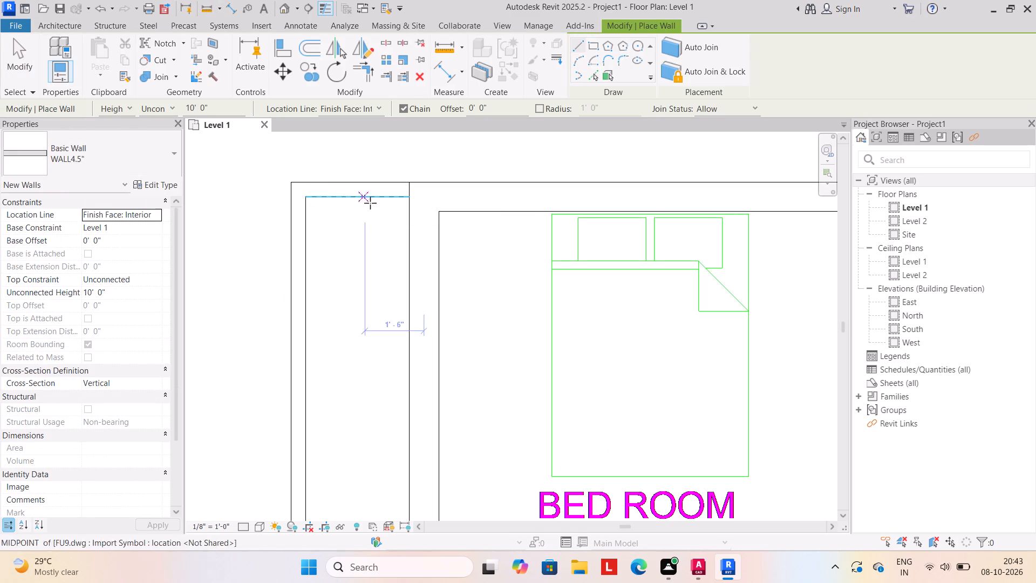
click(408, 197)
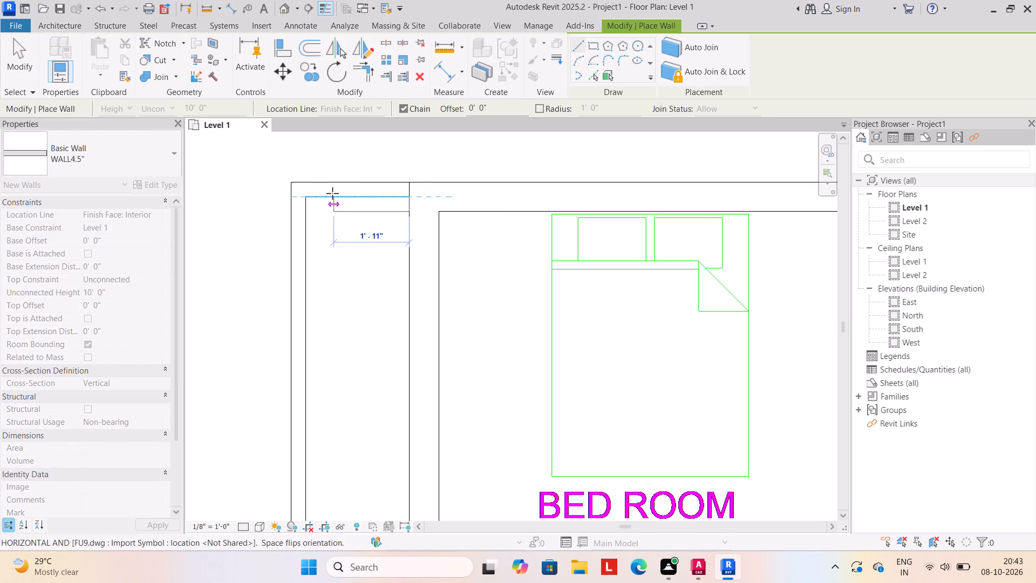
key(space)
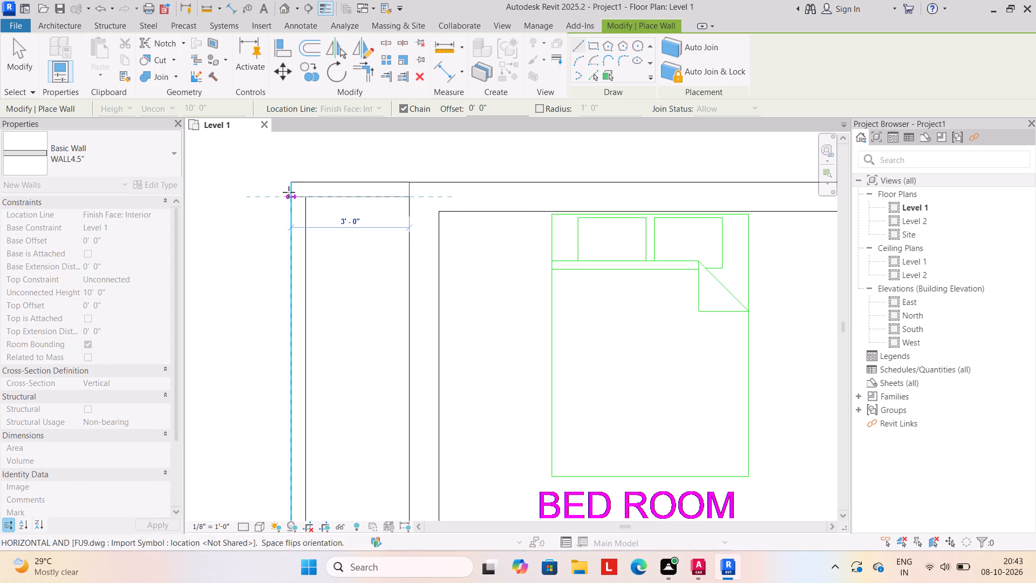
click(289, 195)
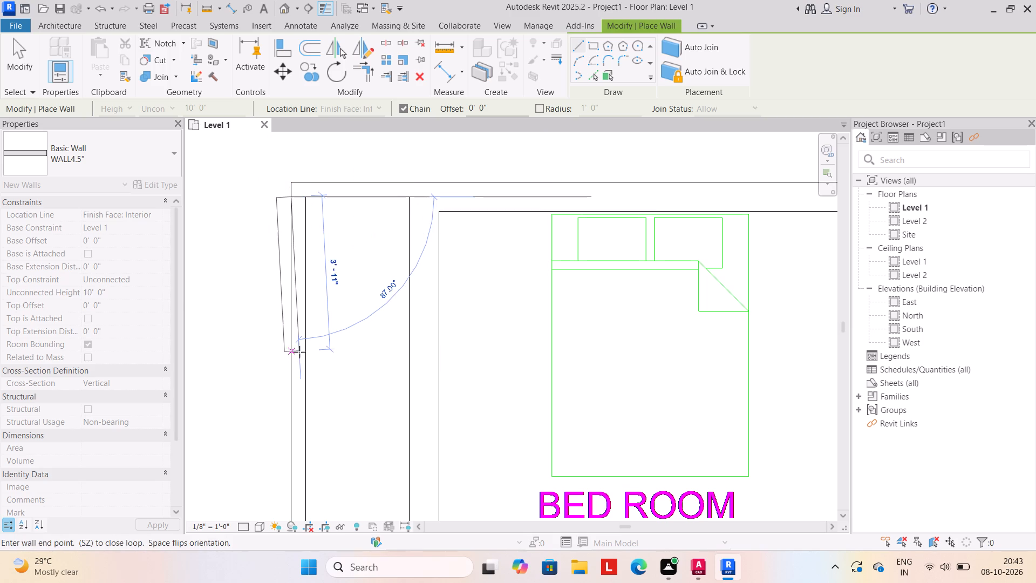
Continue the WALL4.5" wall along the outer boundary line past the toilets, guest room and car to the front corner.
key(space)
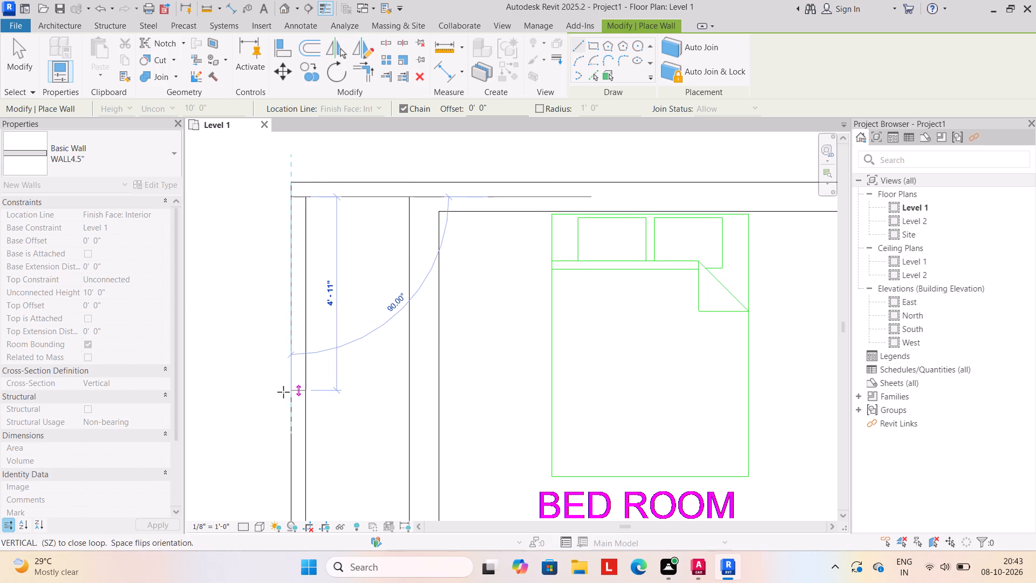
scroll(283, 394, down, 2)
middle_drag(264, 389, 221, 225)
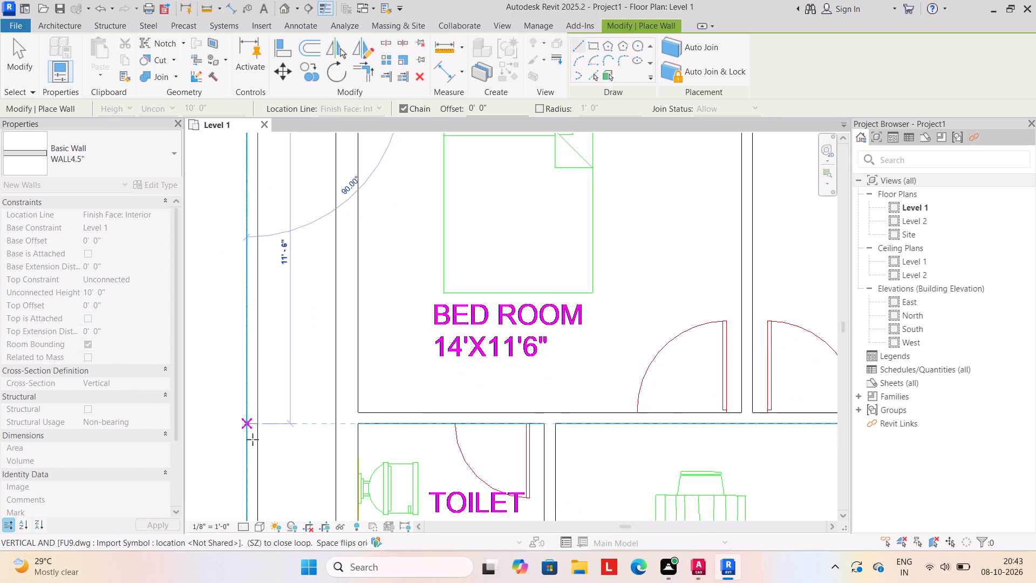
scroll(253, 443, down, 2)
middle_drag(258, 451, 261, 289)
scroll(243, 406, down, 2)
middle_drag(243, 405, 250, 243)
scroll(258, 473, down, 2)
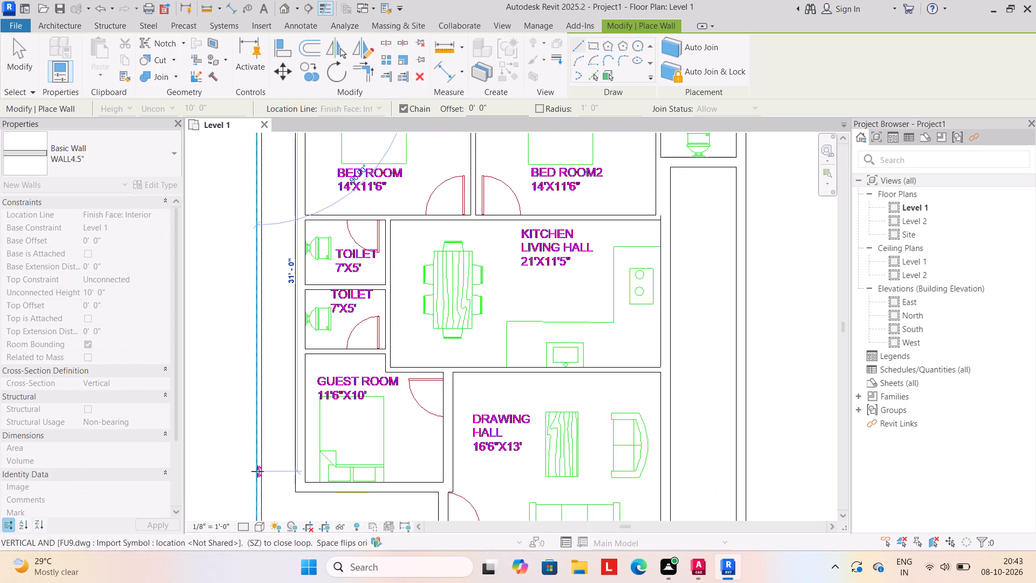
middle_drag(256, 471, 250, 290)
middle_drag(255, 465, 253, 423)
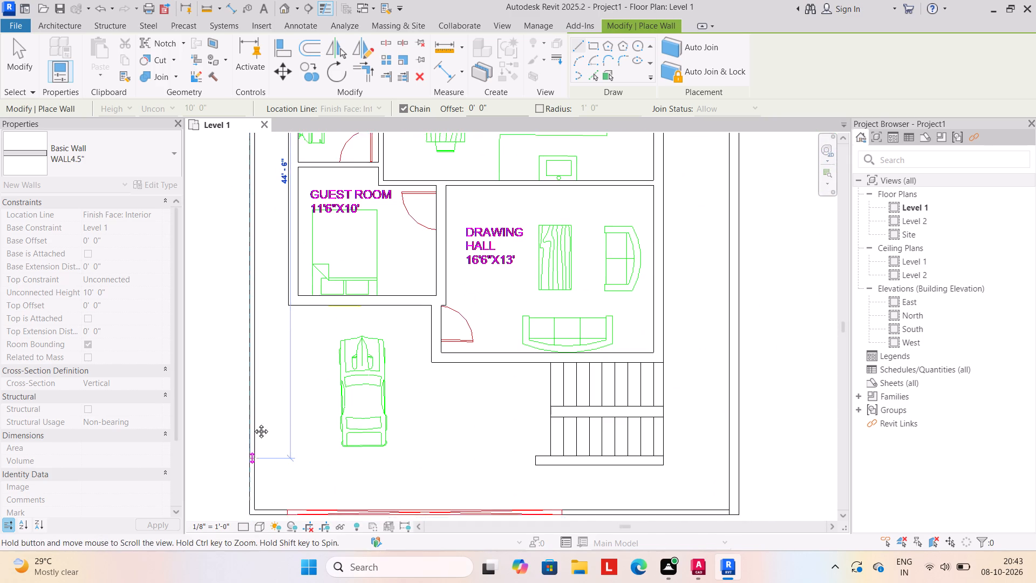
middle_drag(253, 423, 254, 351)
scroll(246, 413, up, 5)
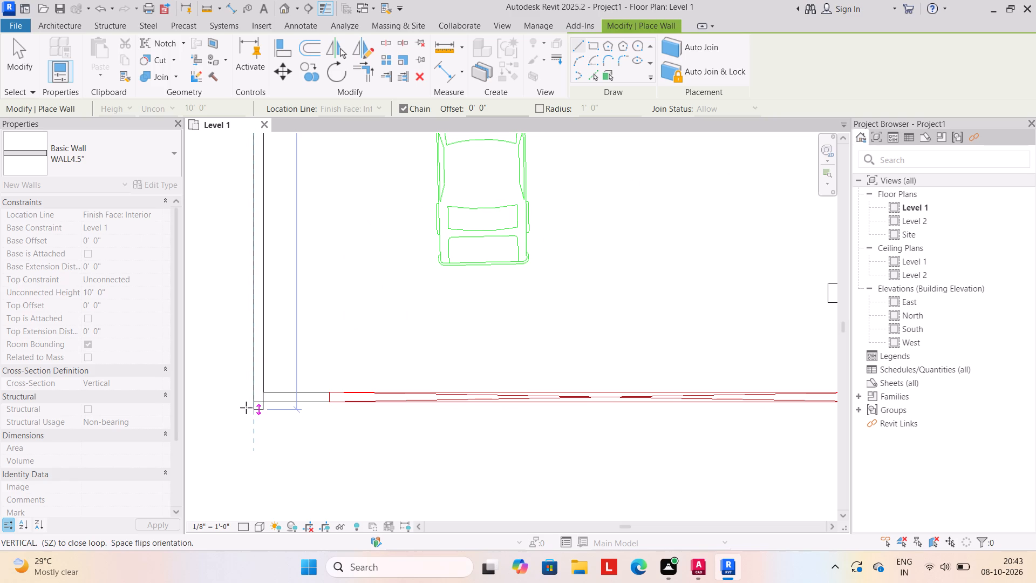
click(256, 402)
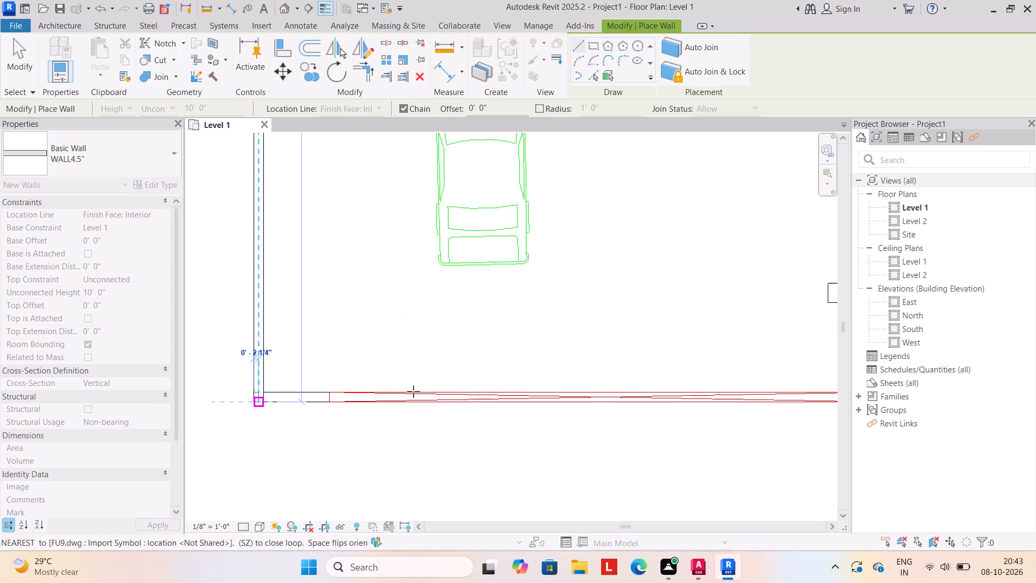
Draw the WALL4.5" front boundary wall about 37'-3" along the gate line to the end of the opposite WALL9" boundary wall.
scroll(555, 403, down, 2)
middle_drag(561, 394, 384, 429)
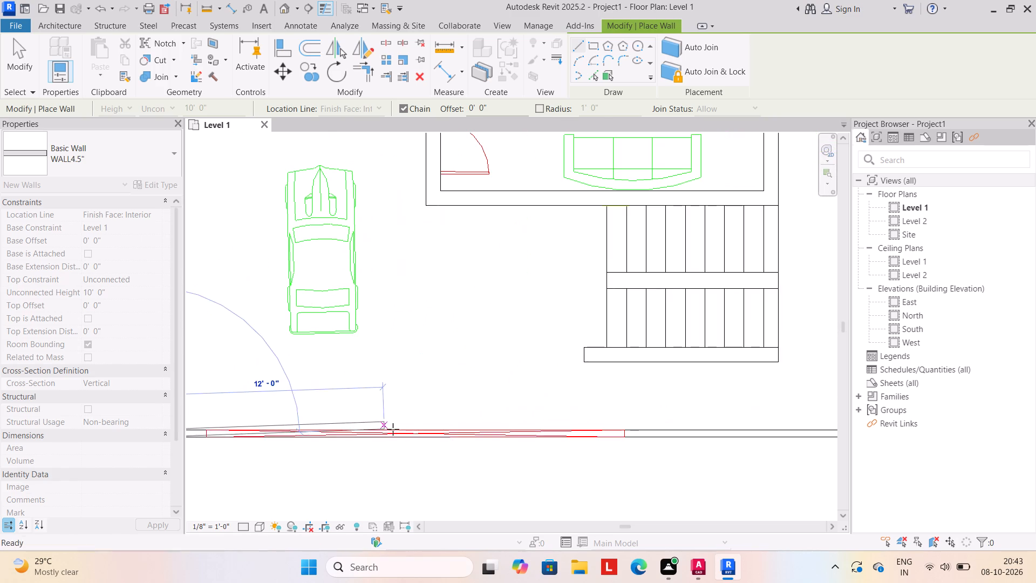
scroll(647, 432, down, 3)
middle_drag(646, 432, 548, 439)
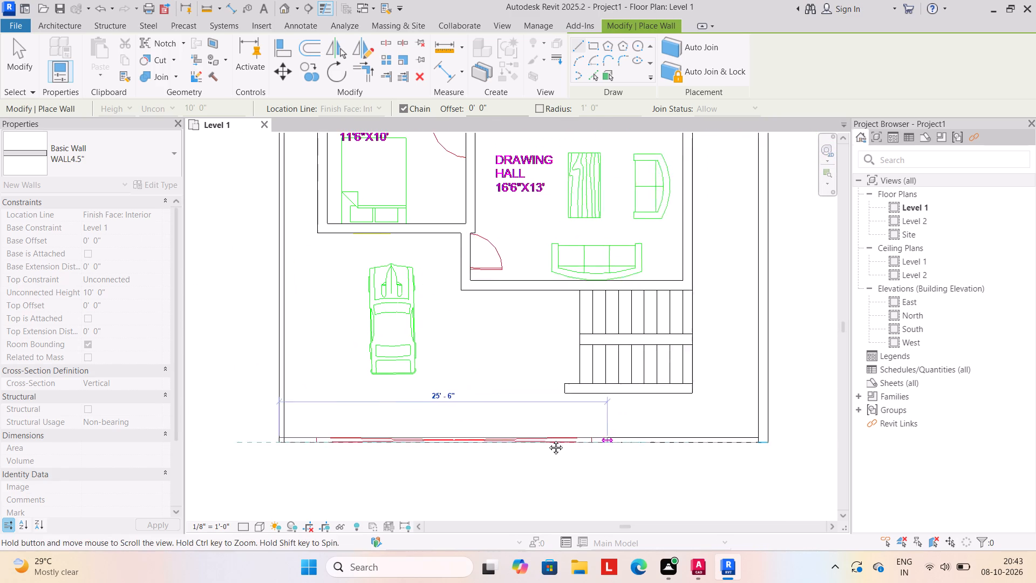
middle_drag(548, 439, 521, 439)
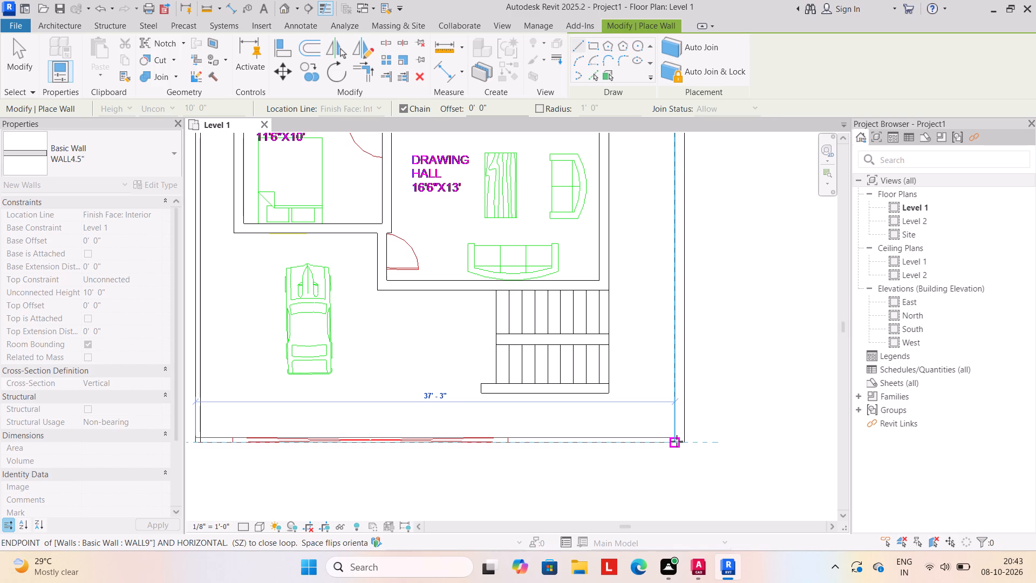
click(675, 440)
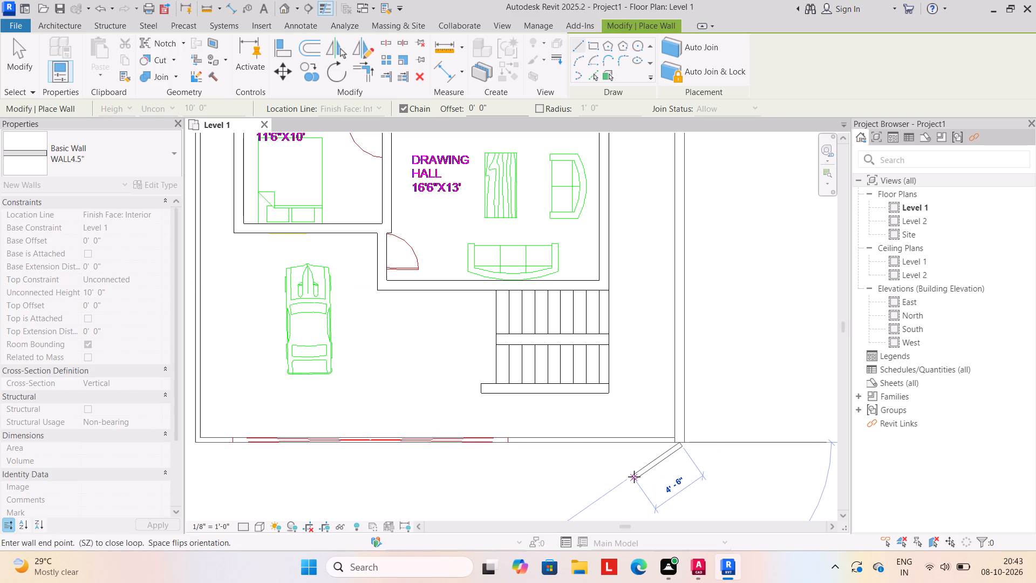
key(Escape)
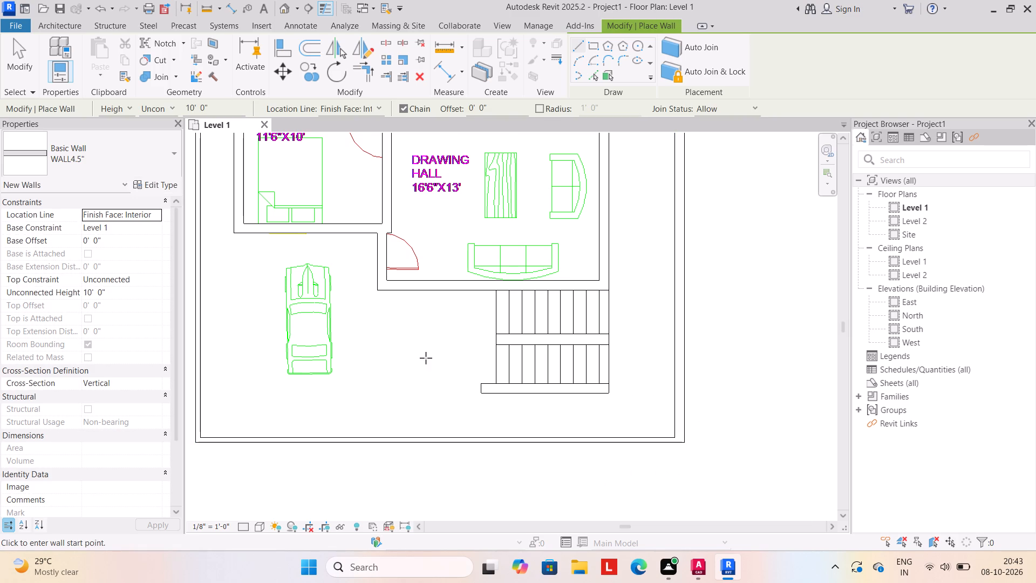
Display the house in the default 3D view with the Shaded visual style and end wall placement.
scroll(426, 358, down, 7)
middle_drag(420, 372, 477, 417)
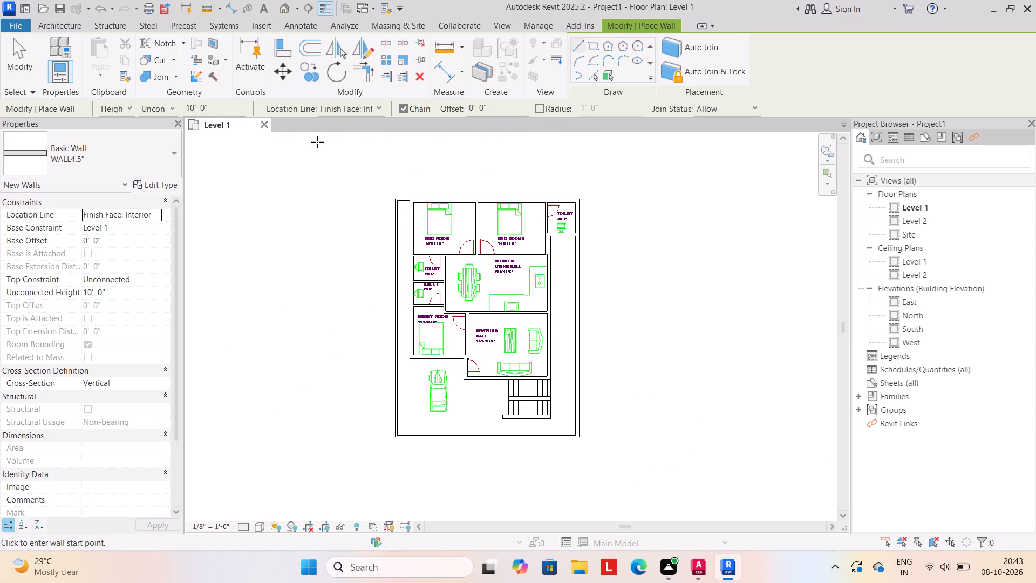
click(295, 10)
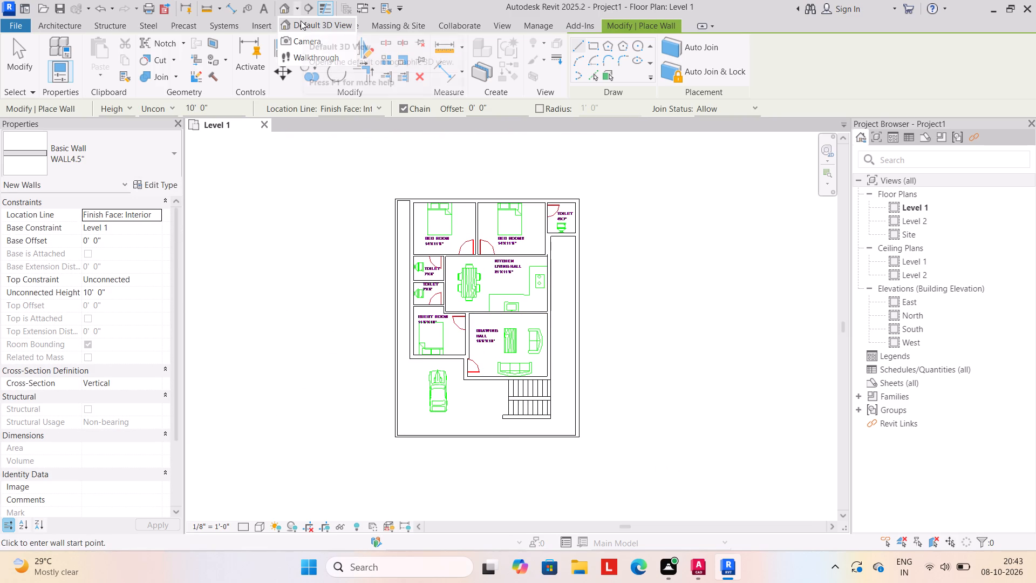
click(301, 21)
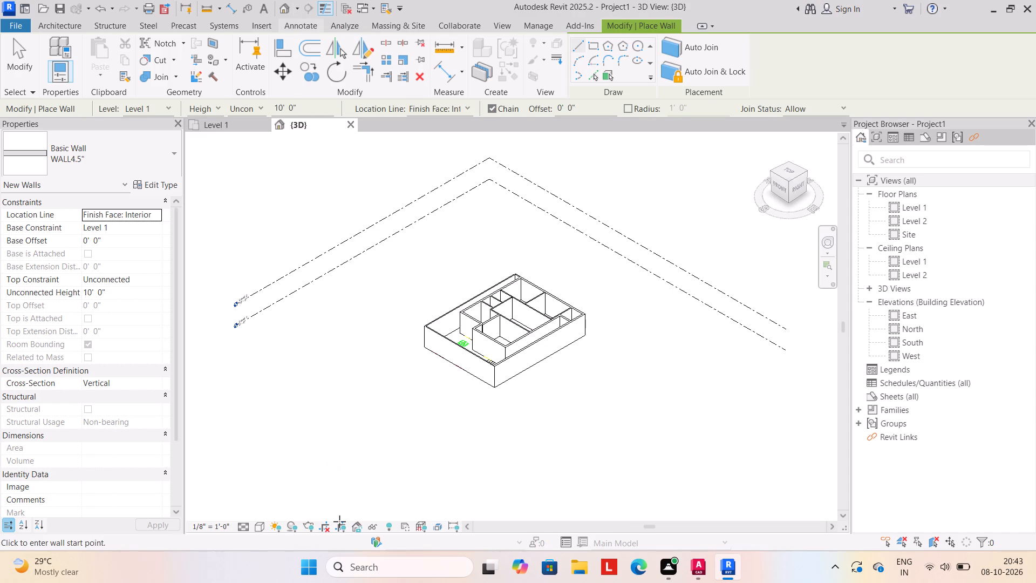
click(258, 527)
click(277, 476)
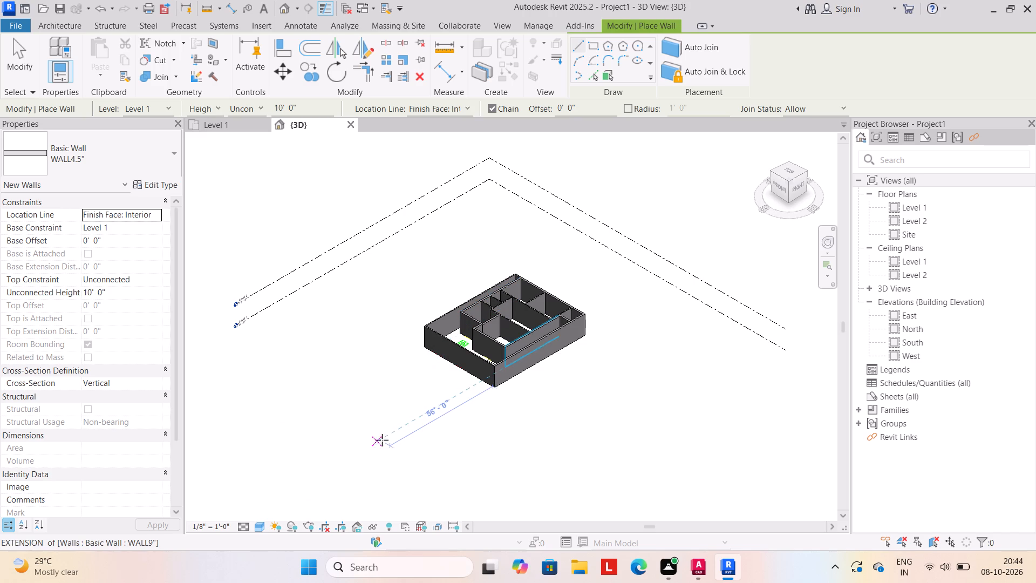
key(Escape)
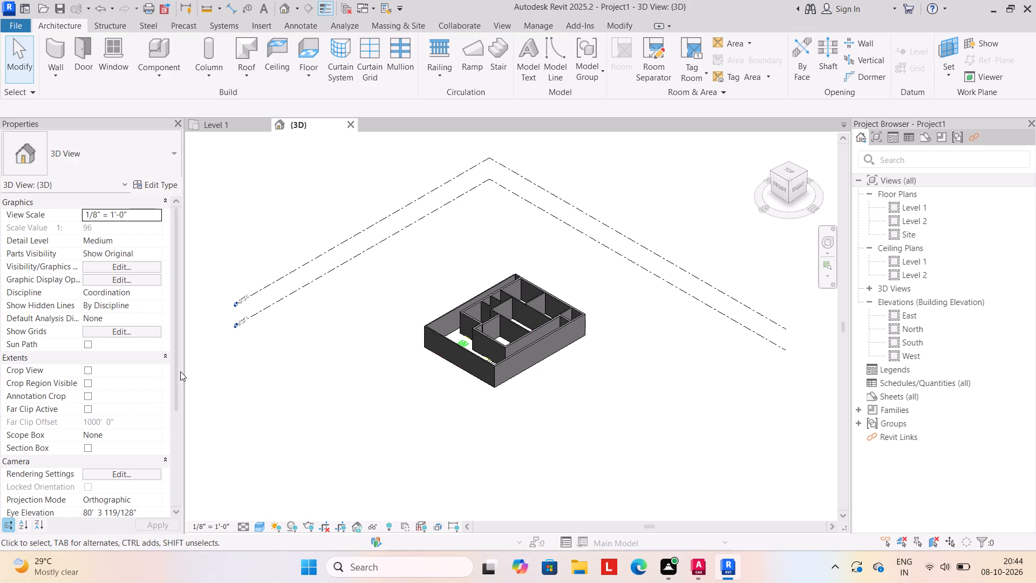
Examine the shaded 3D walls from several angles, checking the front boundary wall and the guest room's front wall.
shift+middle_drag(282, 417, 393, 401)
scroll(366, 395, up, 1)
shift+middle_drag(509, 378, 474, 510)
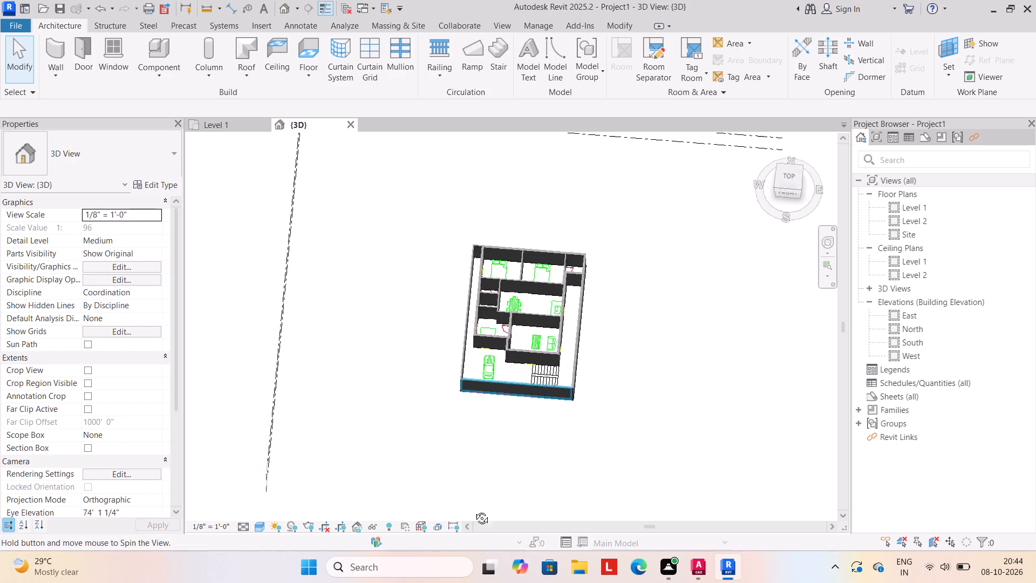
shift+middle_drag(474, 510, 469, 343)
click(496, 330)
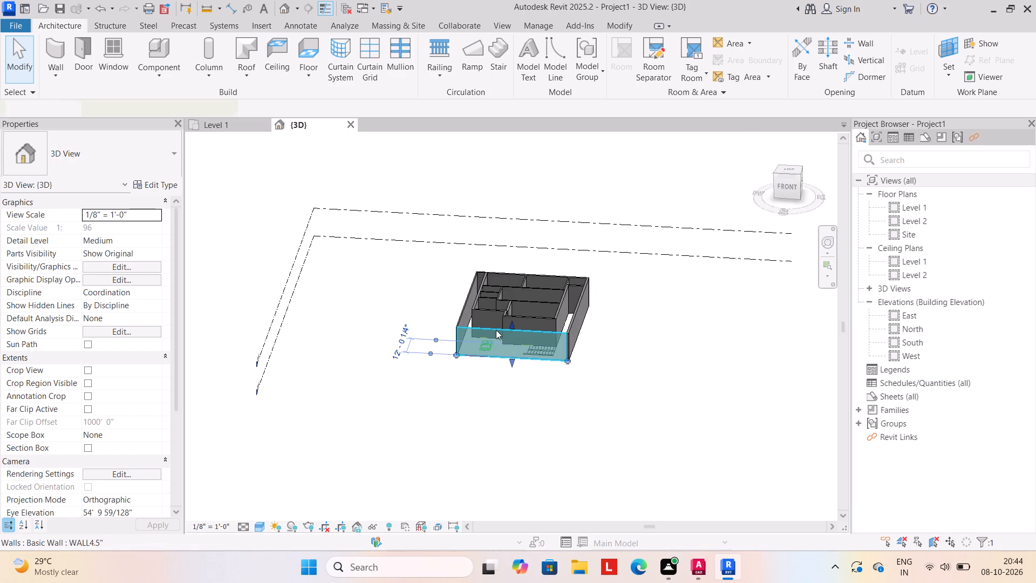
key(Escape)
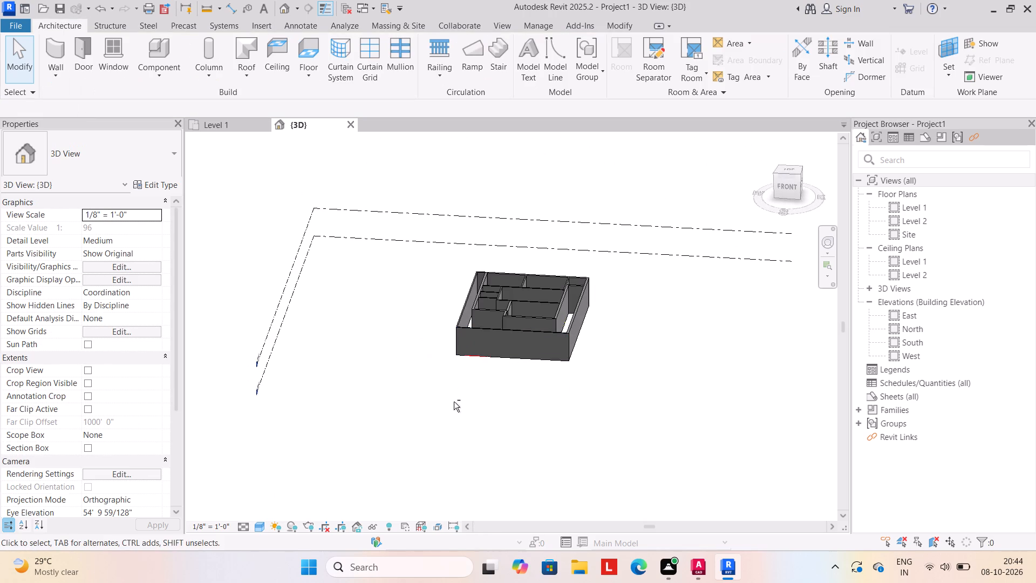
shift+middle_drag(452, 396, 444, 508)
click(492, 332)
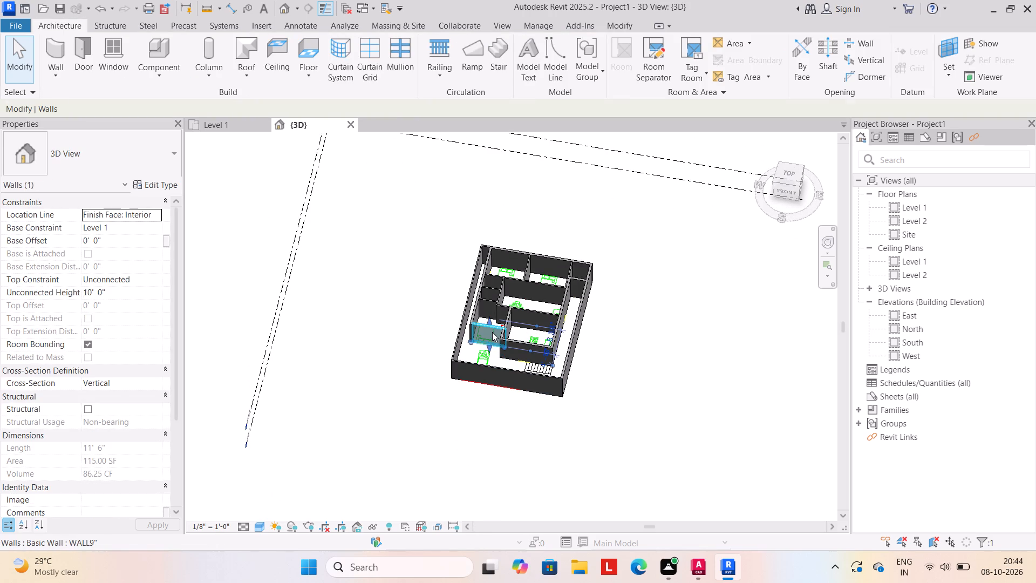
Examine the 3D walls around the guest room and drawing hall, including their front and dividing walls, from several angles.
key(Escape)
click(517, 341)
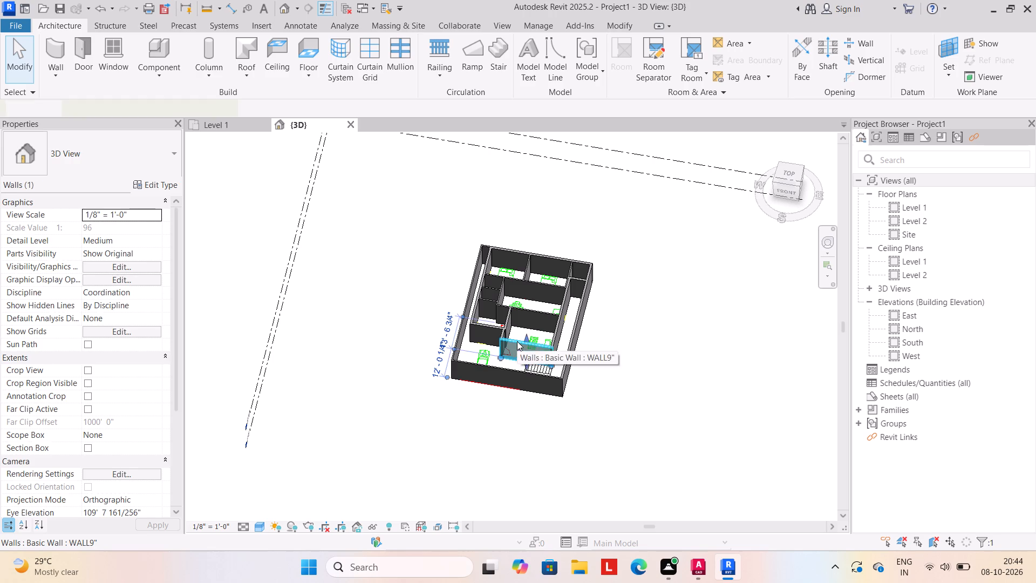
key(Escape)
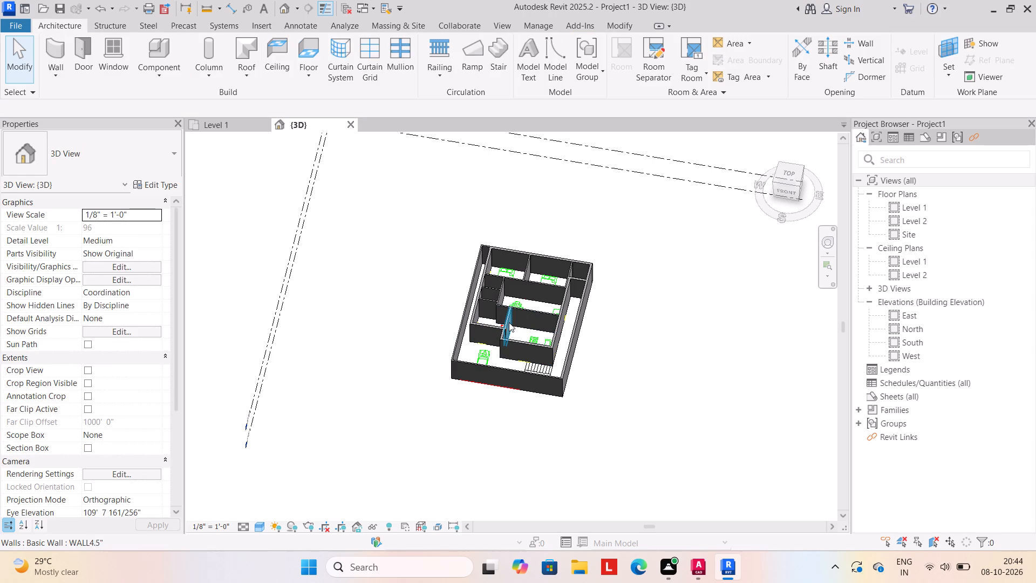
click(509, 322)
key(Escape)
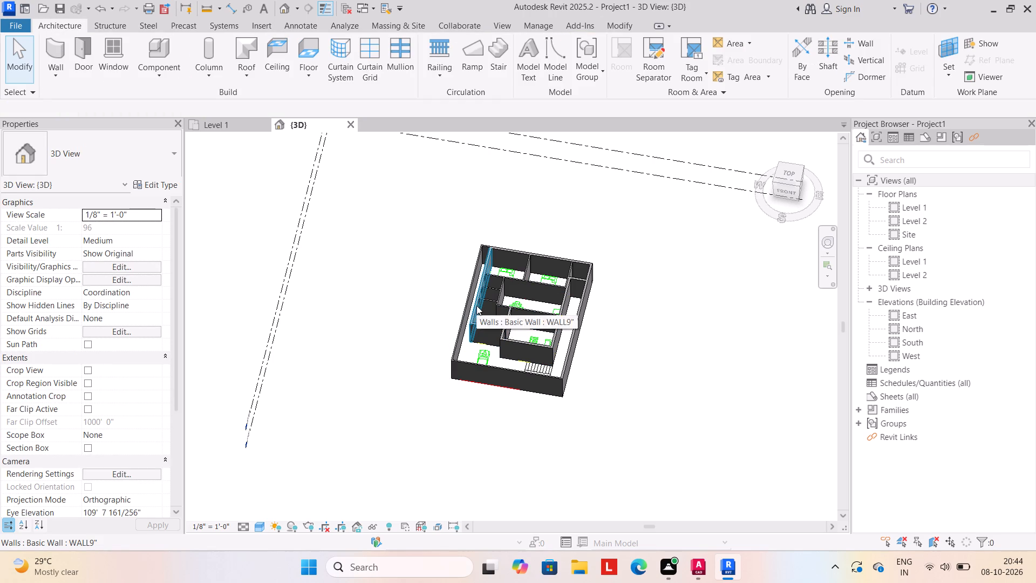
key(Escape)
shift+middle_drag(430, 417, 440, 352)
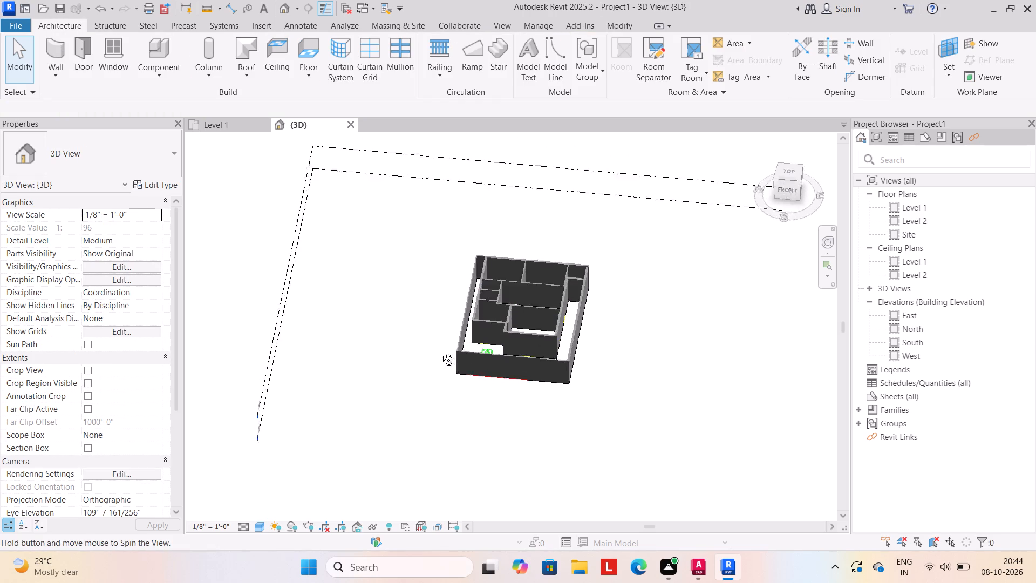
shift+middle_drag(440, 352, 420, 382)
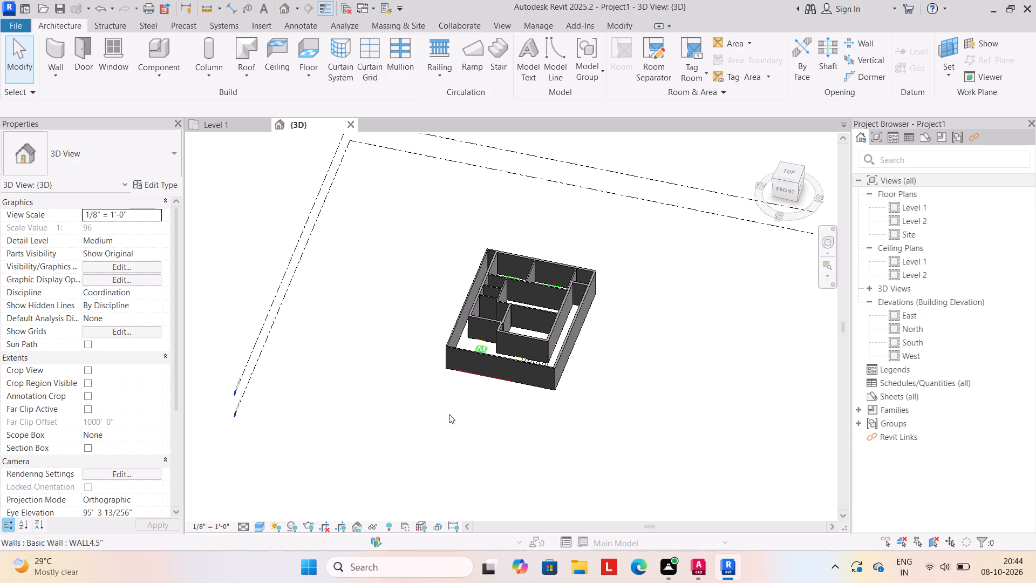
shift+middle_drag(419, 425, 467, 409)
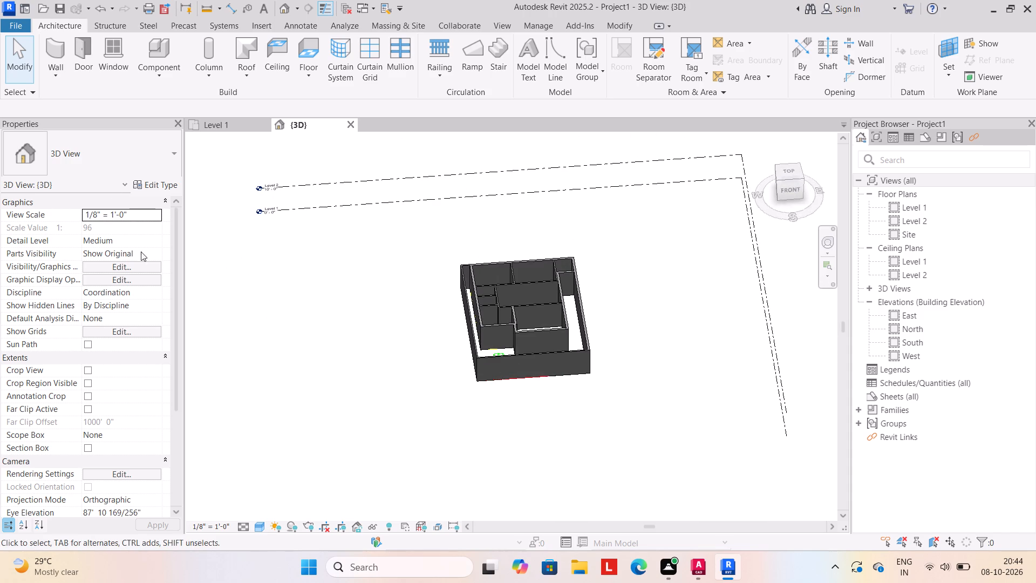
Load the Bed_17739 family from the beds folder as a component for the Level 1 floor plan.
click(218, 129)
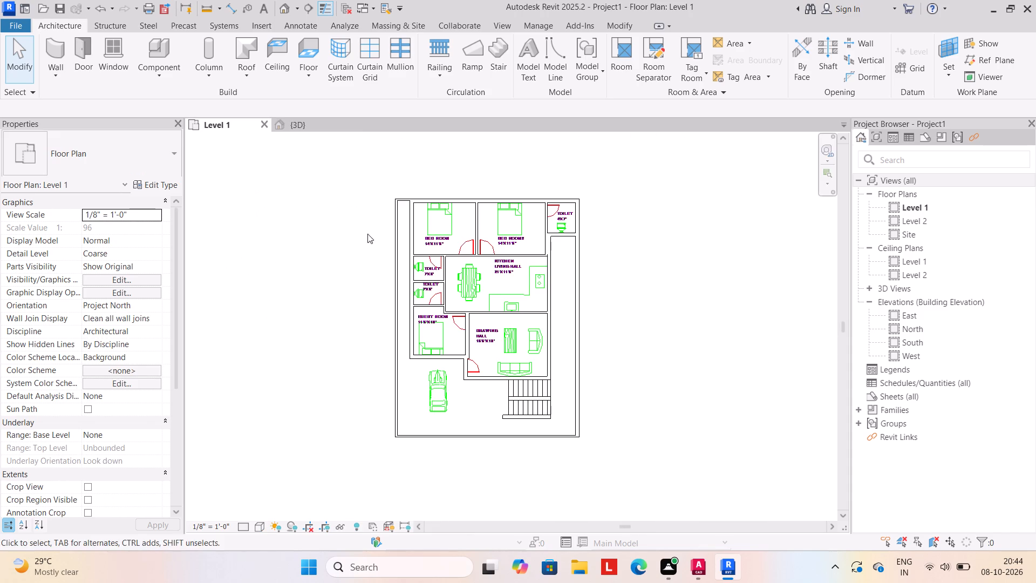
middle_drag(338, 242, 306, 257)
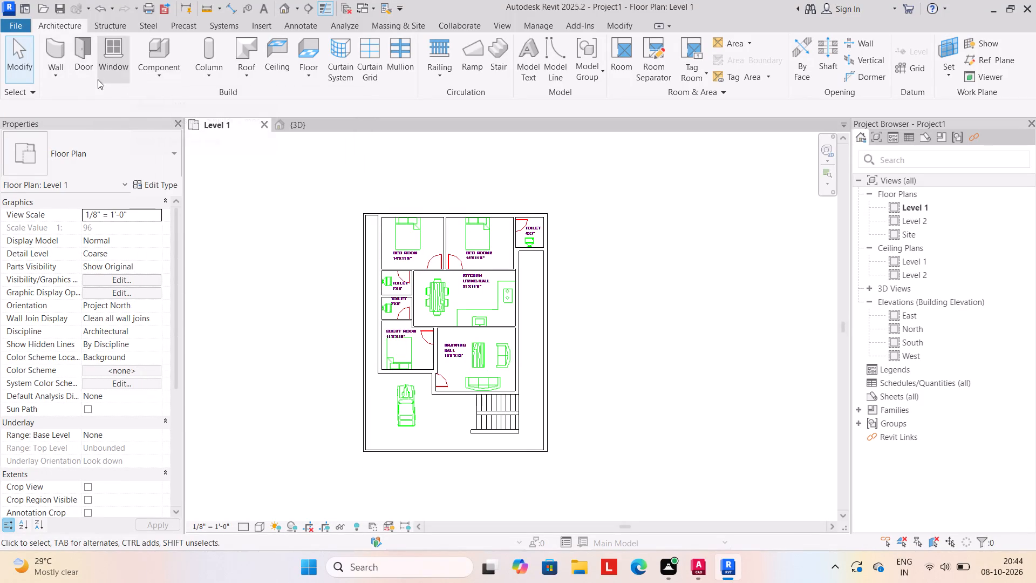
click(156, 72)
click(181, 96)
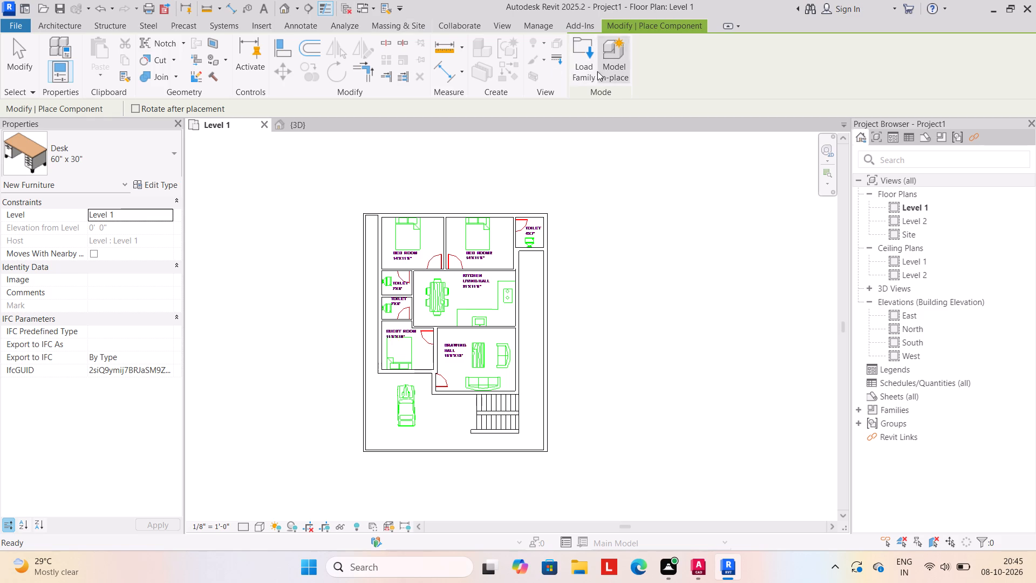
click(588, 61)
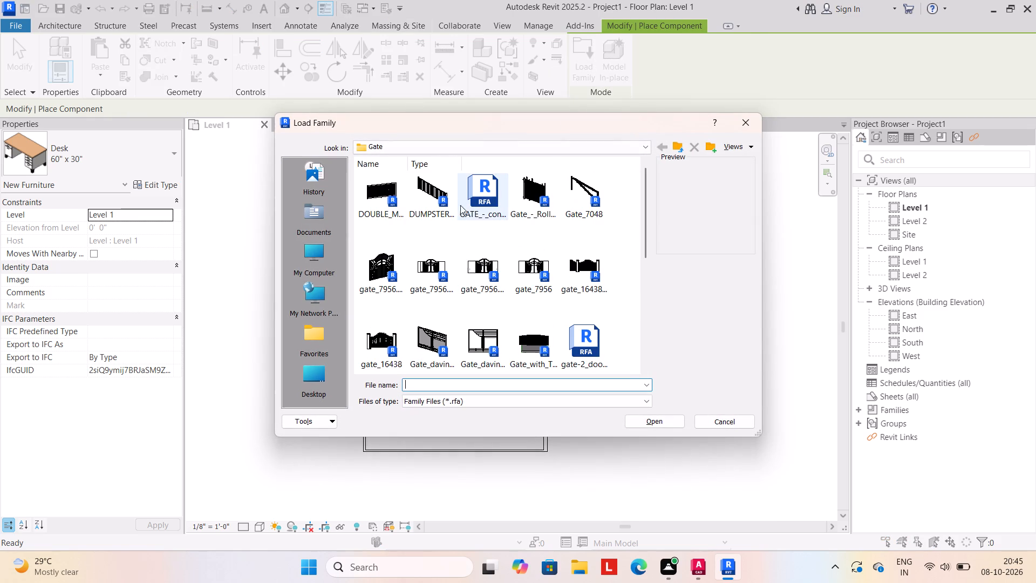
click(679, 144)
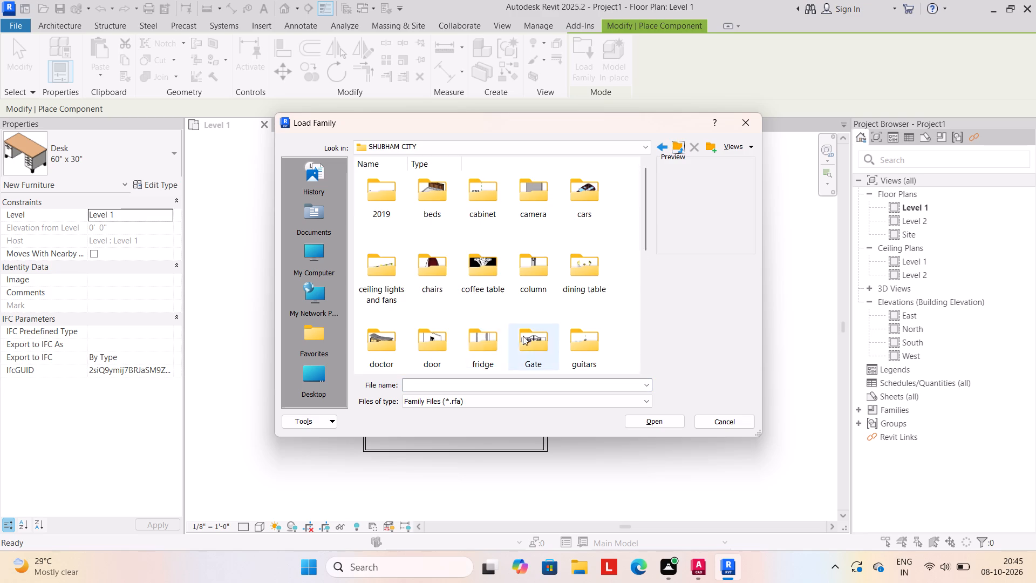
double_click(430, 206)
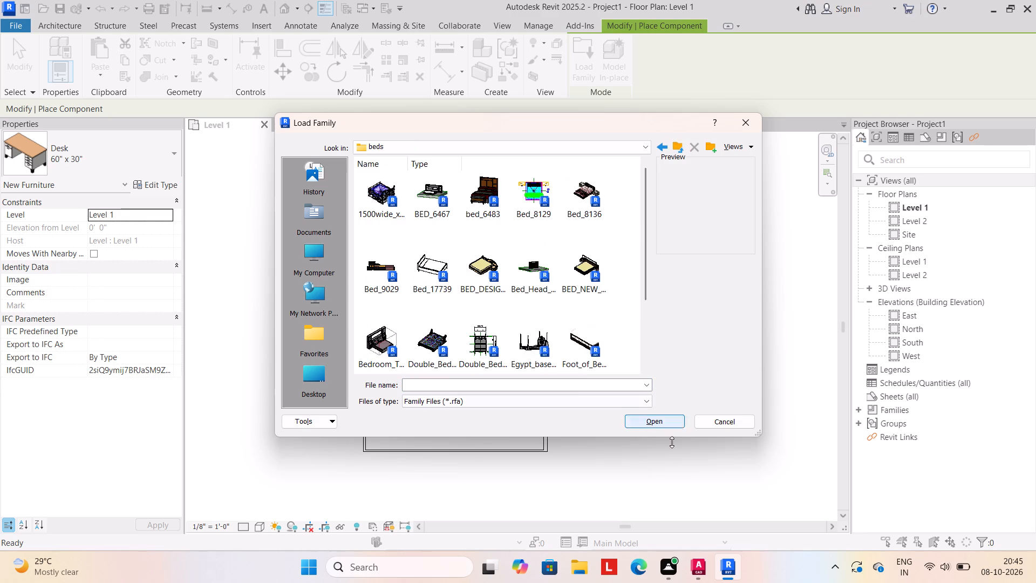
click(442, 273)
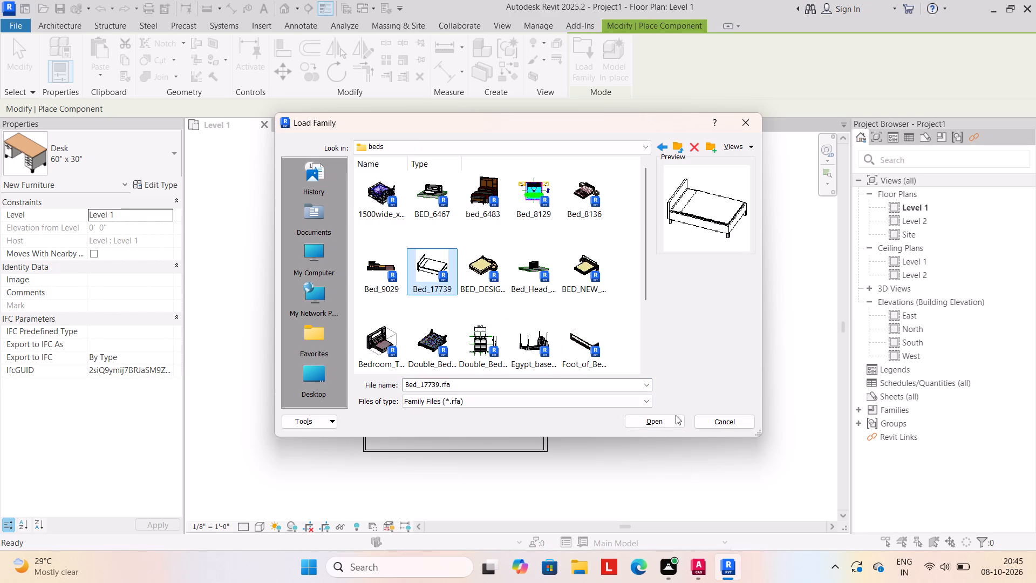
click(660, 419)
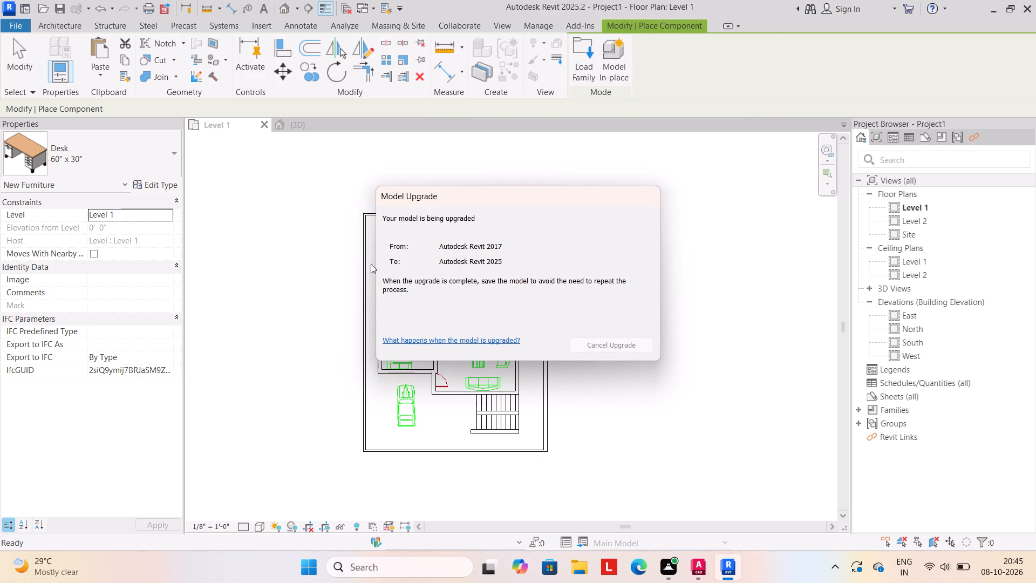
Place a Bed_17739 over the drawn bed in both BED ROOM and BED ROOM2.
scroll(408, 237, up, 3)
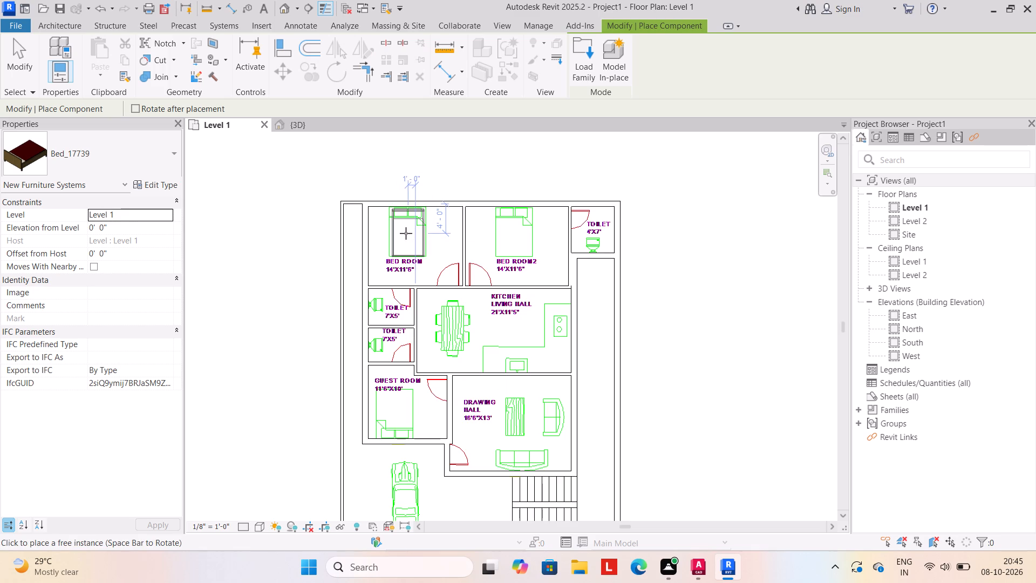
click(406, 233)
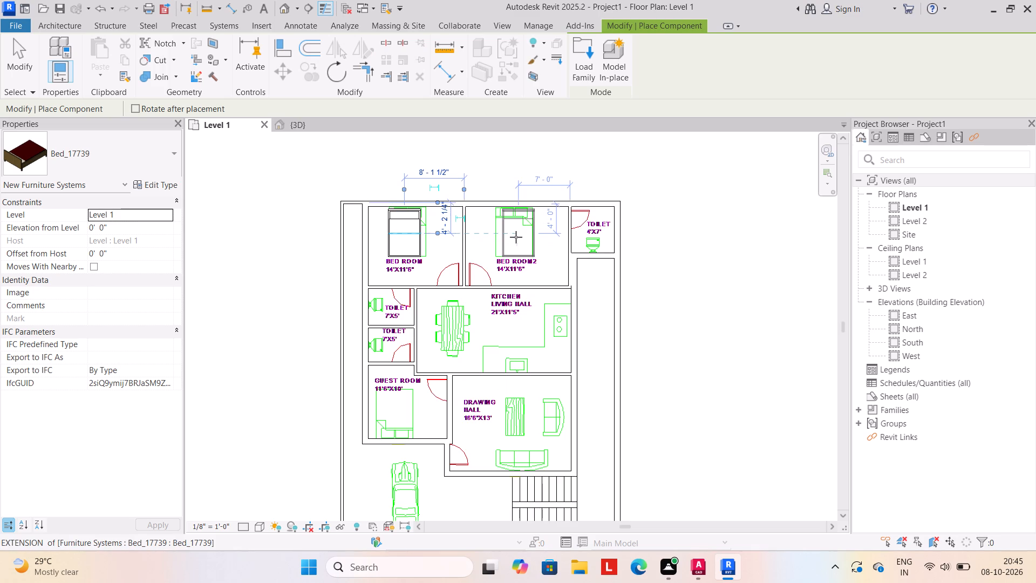
click(513, 237)
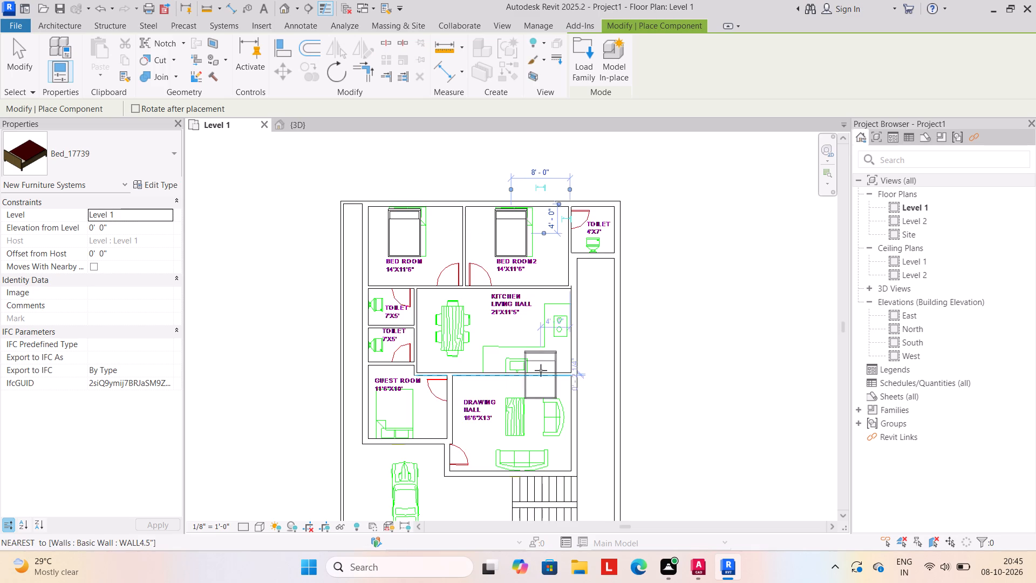
Place a third Bed_17739, rotated 180°, over the drawn bed in the guest room.
scroll(529, 370, down, 1)
middle_drag(524, 367, 507, 321)
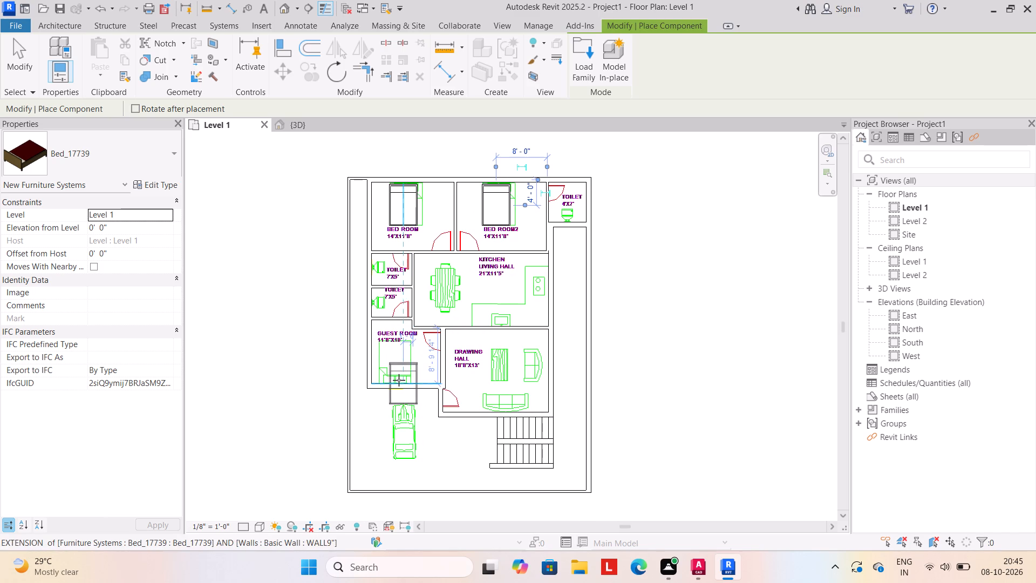
key(space)
key(space)
key(space)
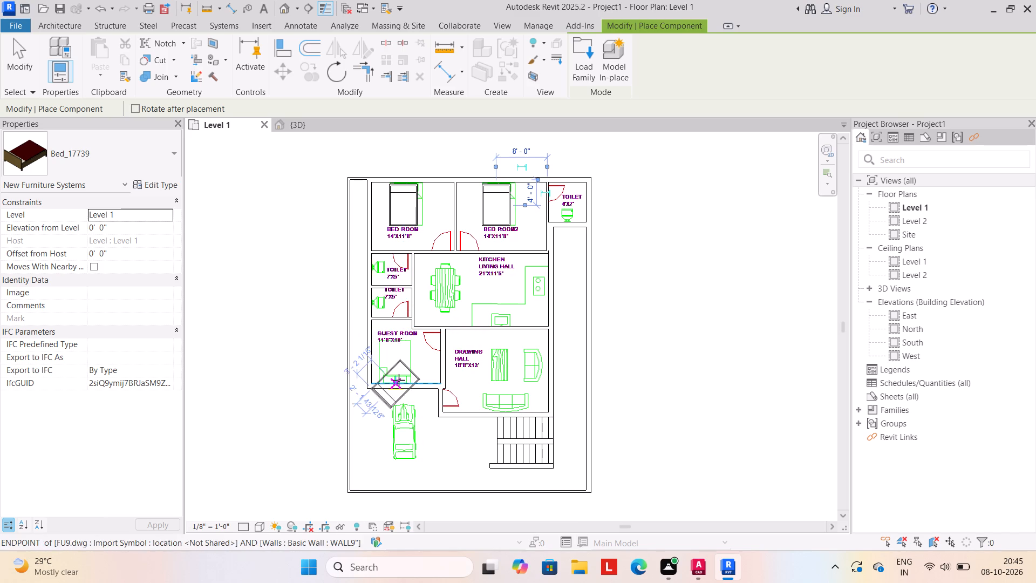
key(space)
scroll(392, 358, up, 4)
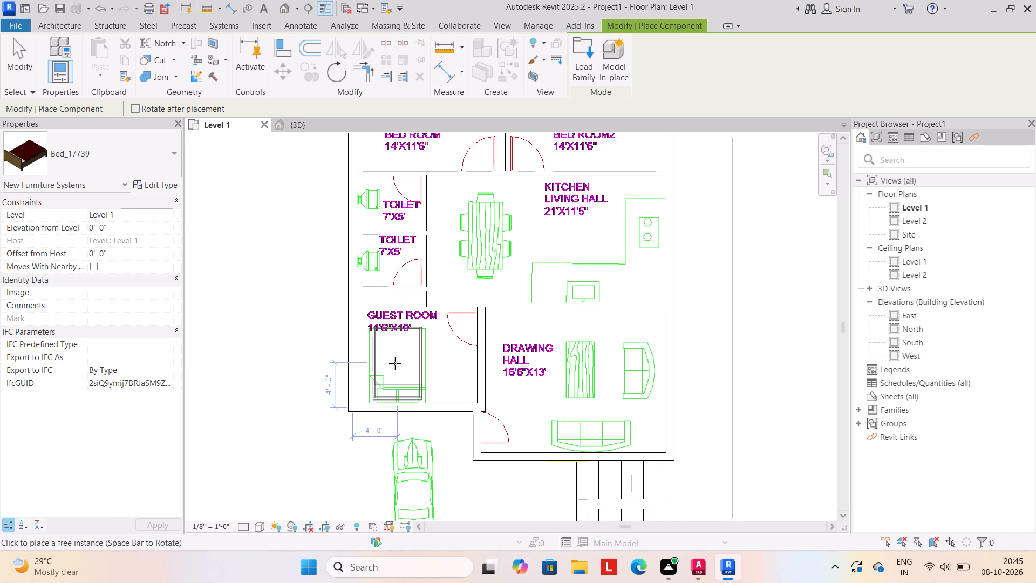
click(395, 363)
key(Escape)
key(Escape)
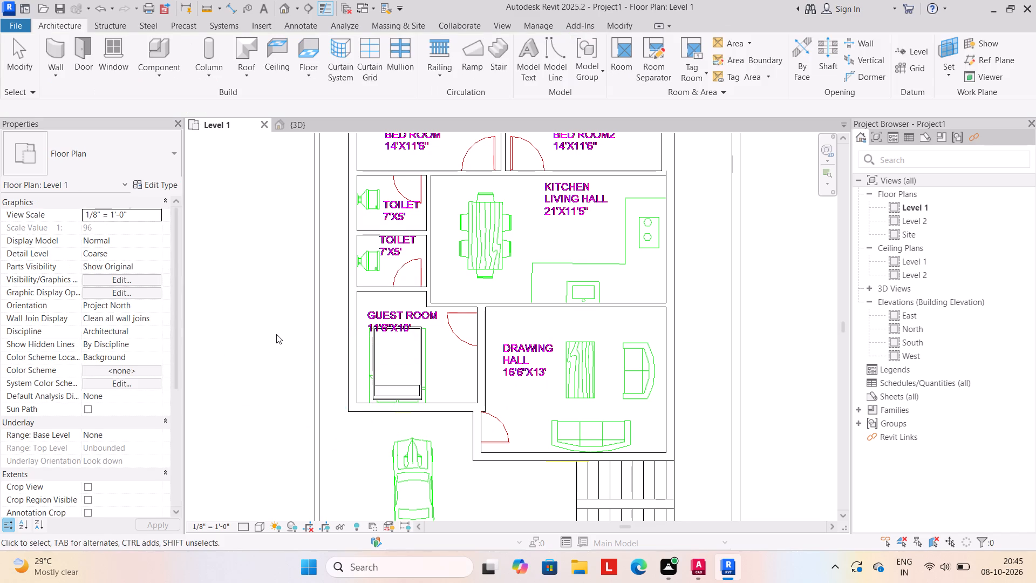
Load the Modern_Toilet_7747 family from the wash basin folder as a component.
scroll(273, 333, down, 3)
middle_drag(271, 333, 295, 295)
middle_drag(297, 296, 331, 296)
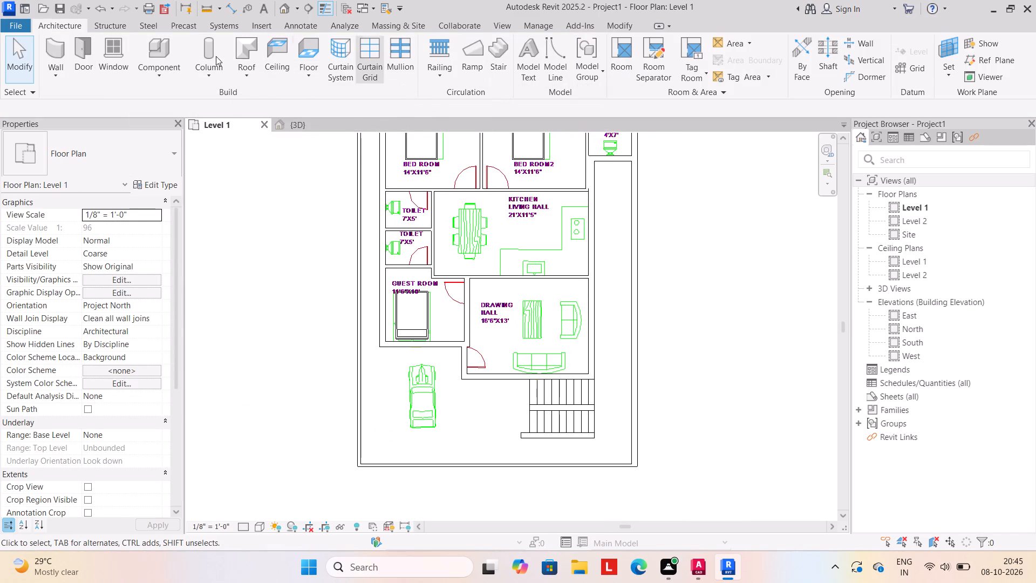
click(156, 80)
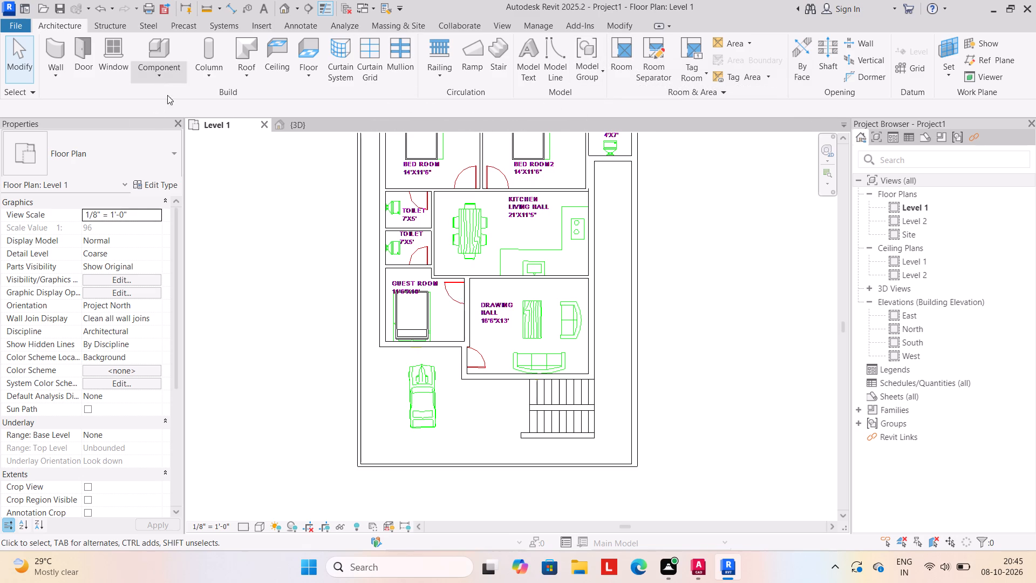
click(172, 100)
click(583, 60)
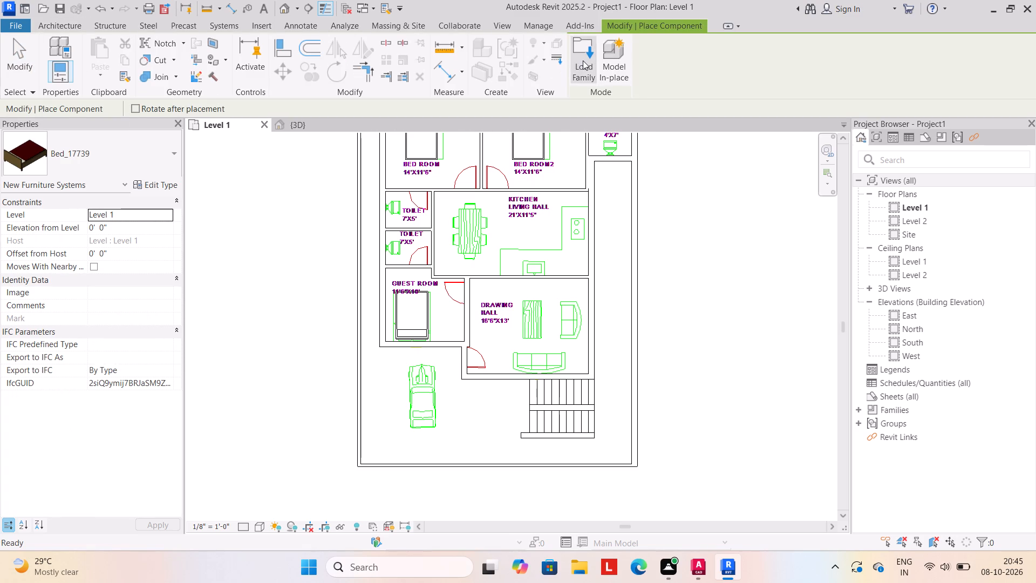
scroll(478, 264, down, 5)
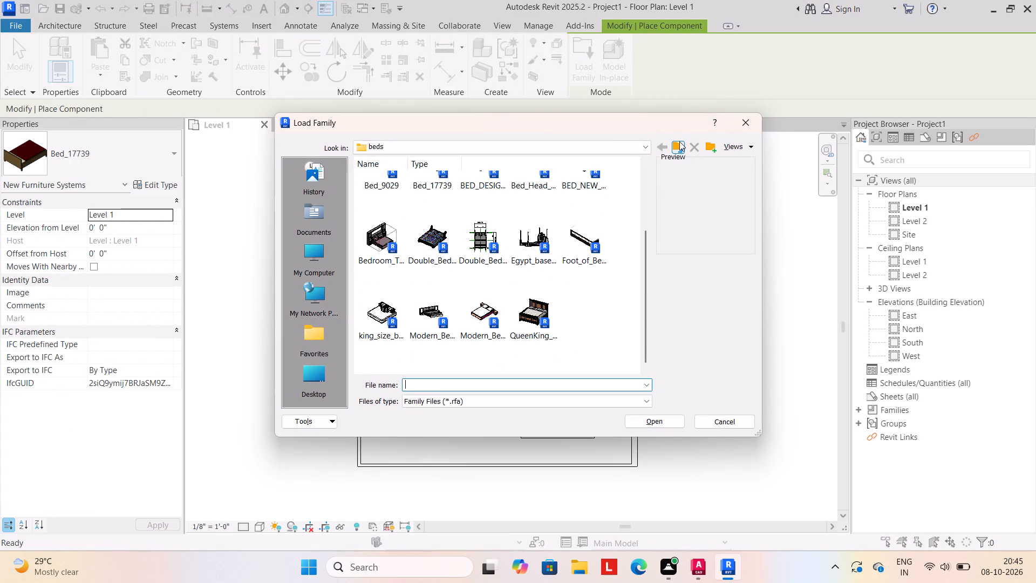
click(678, 145)
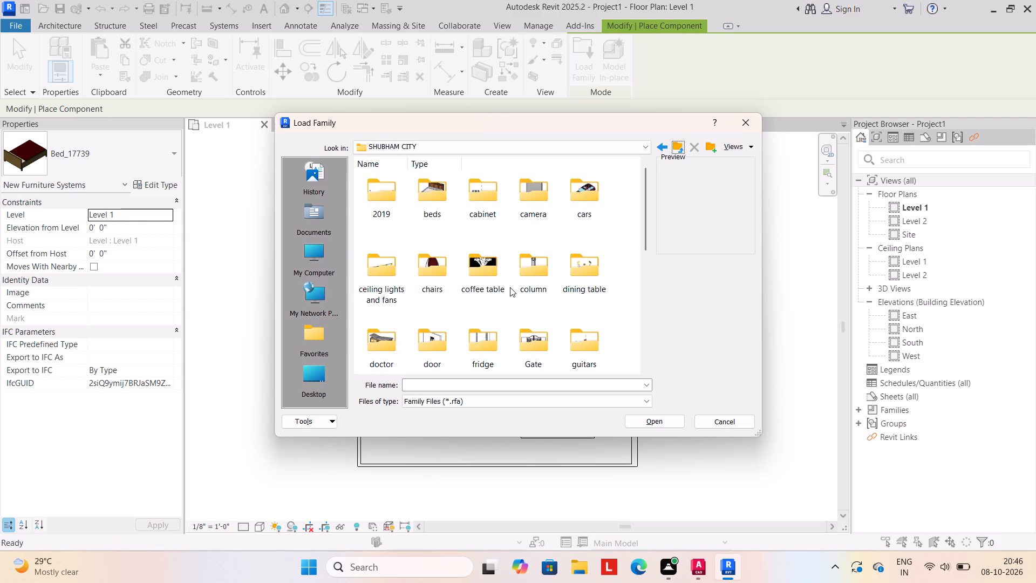
scroll(566, 312, down, 5)
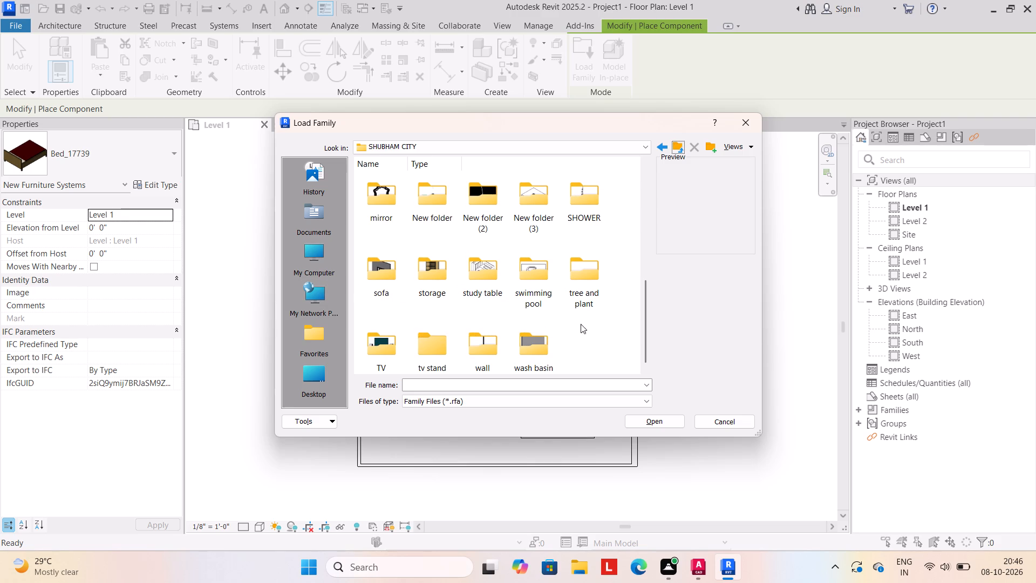
double_click(540, 345)
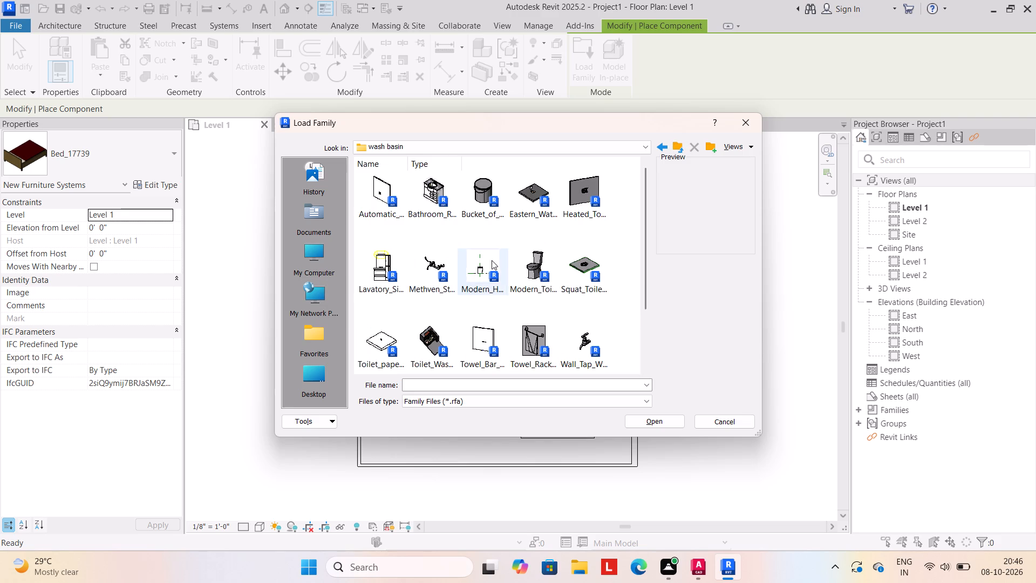
click(541, 266)
click(656, 424)
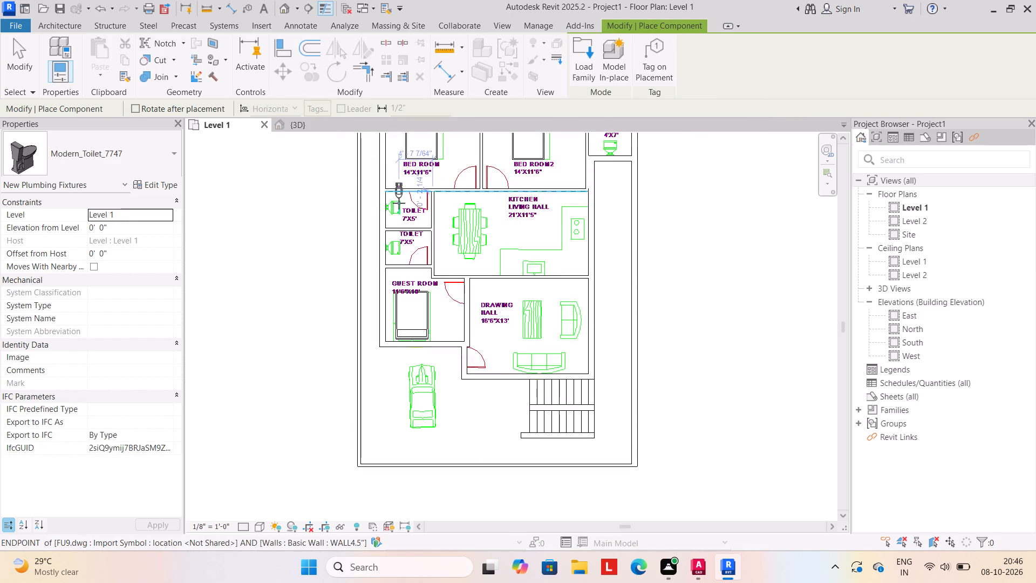
Place a rotated Modern_Toilet_7747 over the drawn fixture in each of the two 7'X5' toilets.
key(space)
key(space)
scroll(398, 211, up, 2)
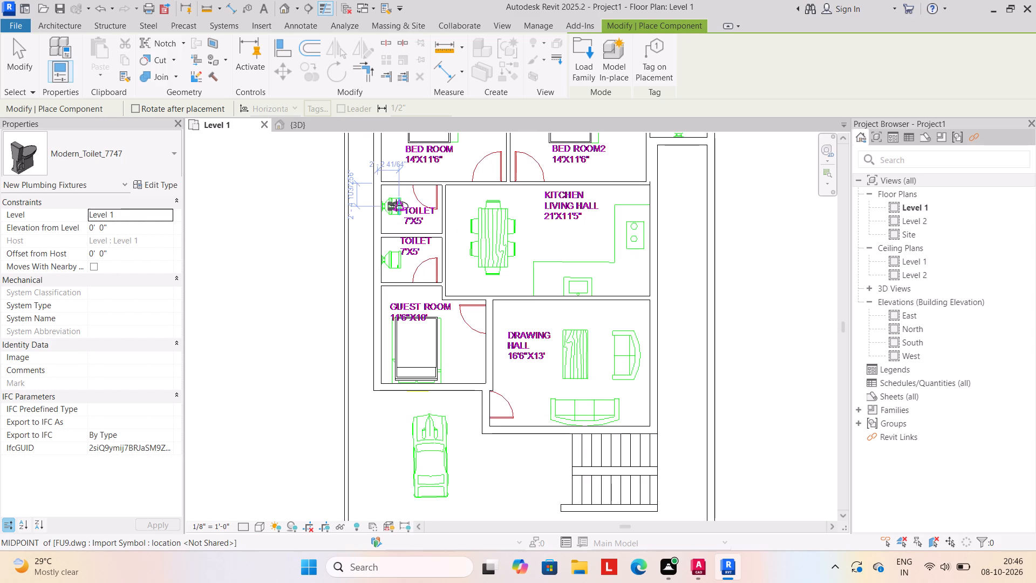
scroll(394, 205, up, 4)
click(394, 205)
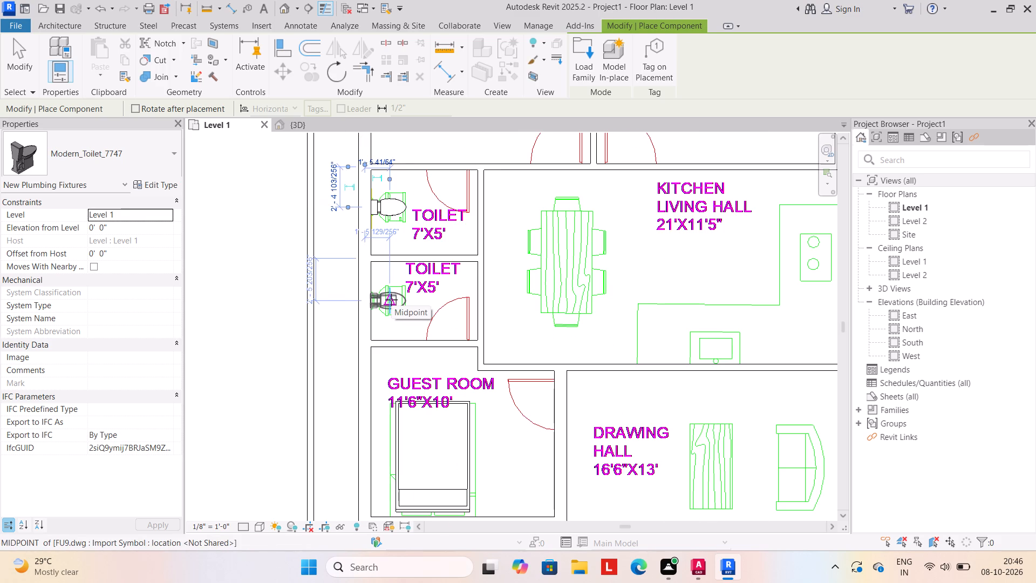
click(391, 300)
scroll(454, 273, down, 4)
key(Escape)
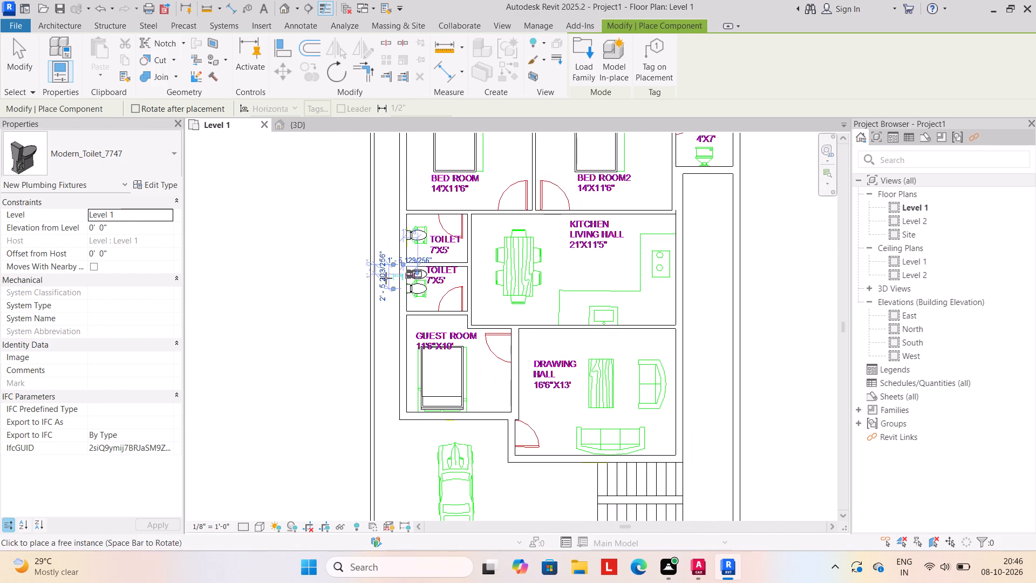
key(Escape)
Load the ANTIGUA_by_Vaghi_11534 triple-seat sofa family from the sofa folder as a component.
scroll(345, 282, down, 2)
middle_drag(354, 267, 364, 241)
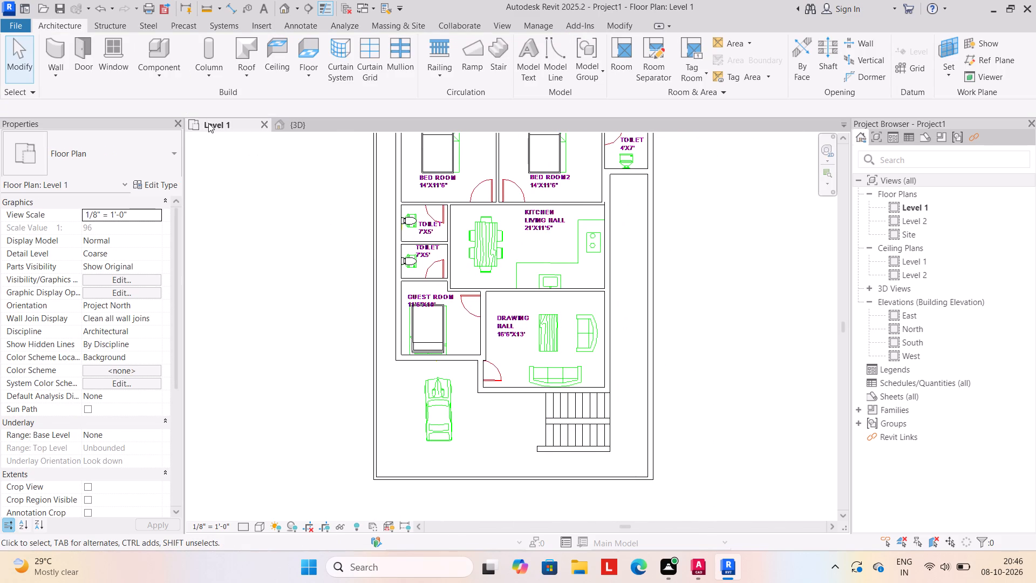
click(151, 74)
click(162, 94)
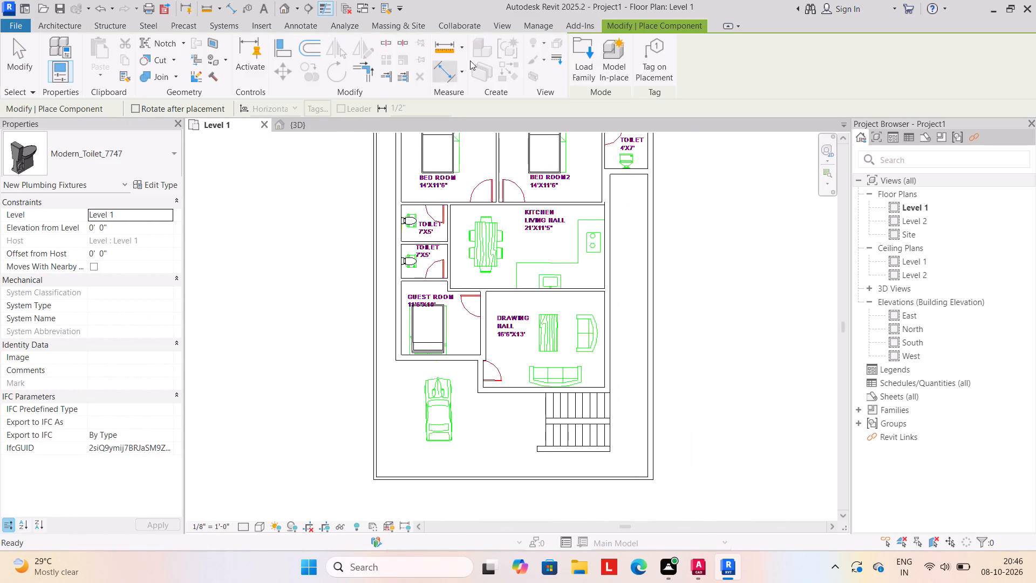
click(584, 53)
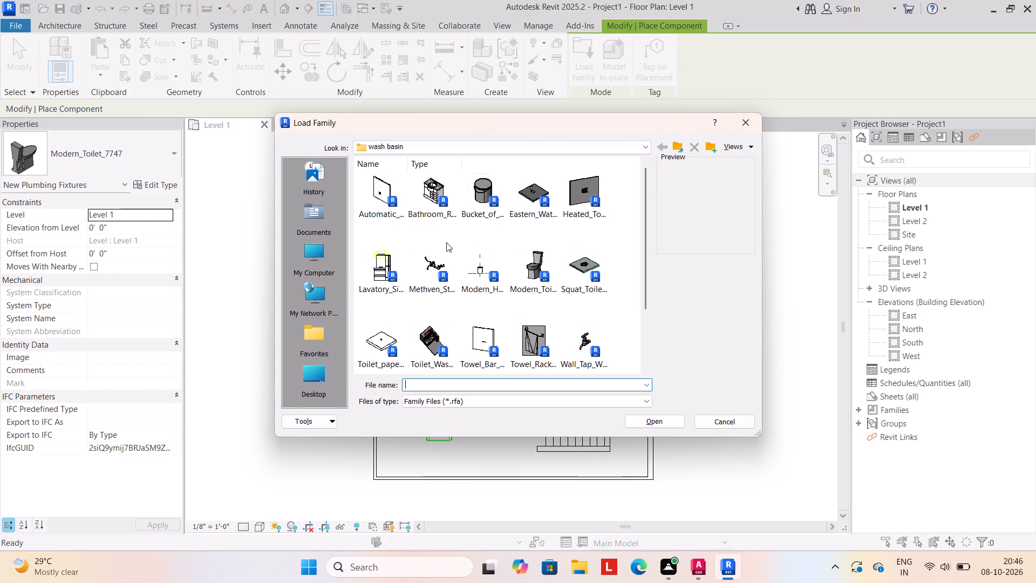
scroll(434, 282, down, 5)
click(675, 146)
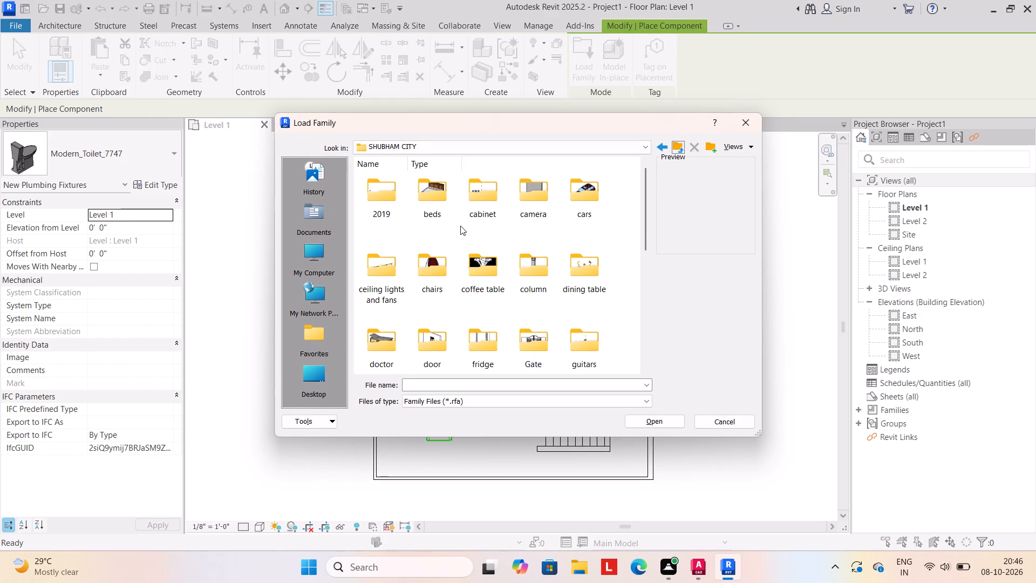
scroll(385, 309, down, 5)
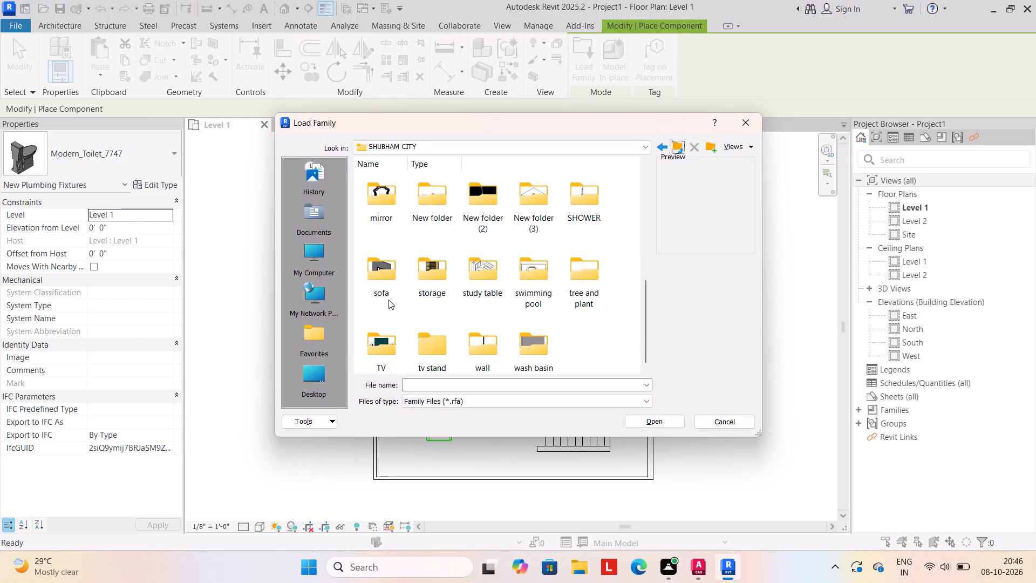
double_click(384, 273)
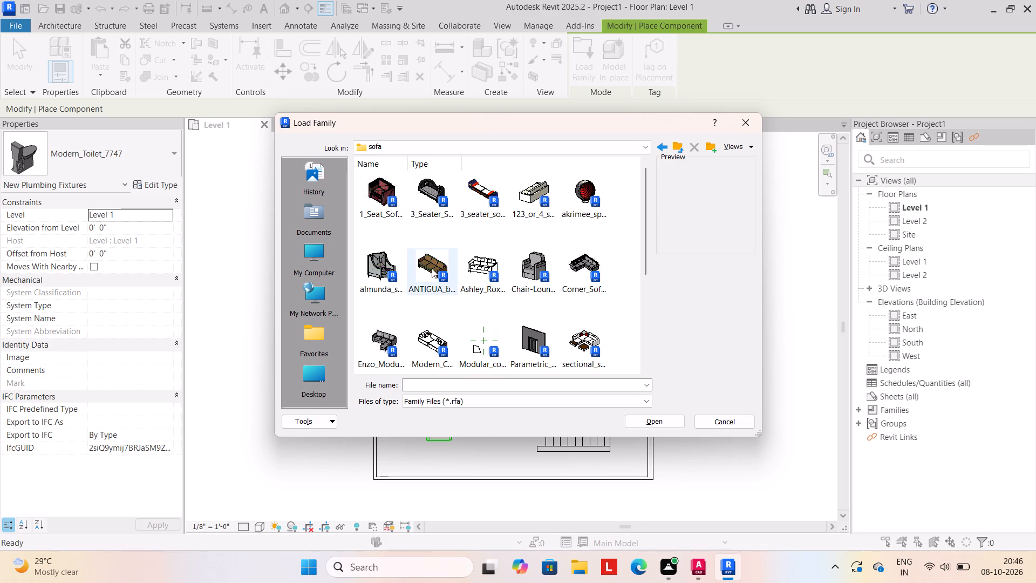
click(432, 268)
click(654, 418)
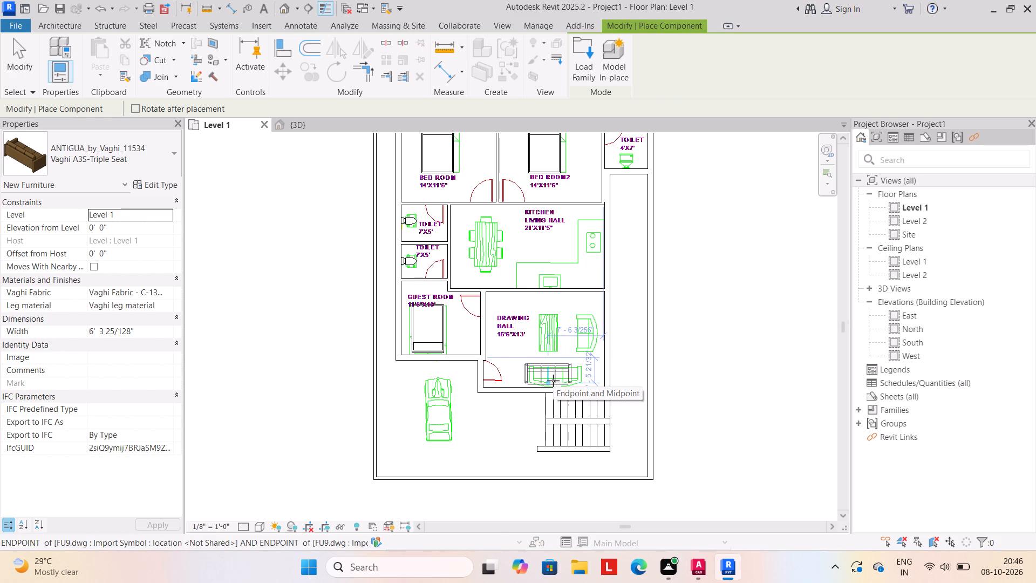
Place the rotated ANTIGUA_by_Vaghi_11534 triple-seat sofa over the long sofa drawn along the drawing hall's lower wall.
key(space)
key(space)
key(space)
key(space)
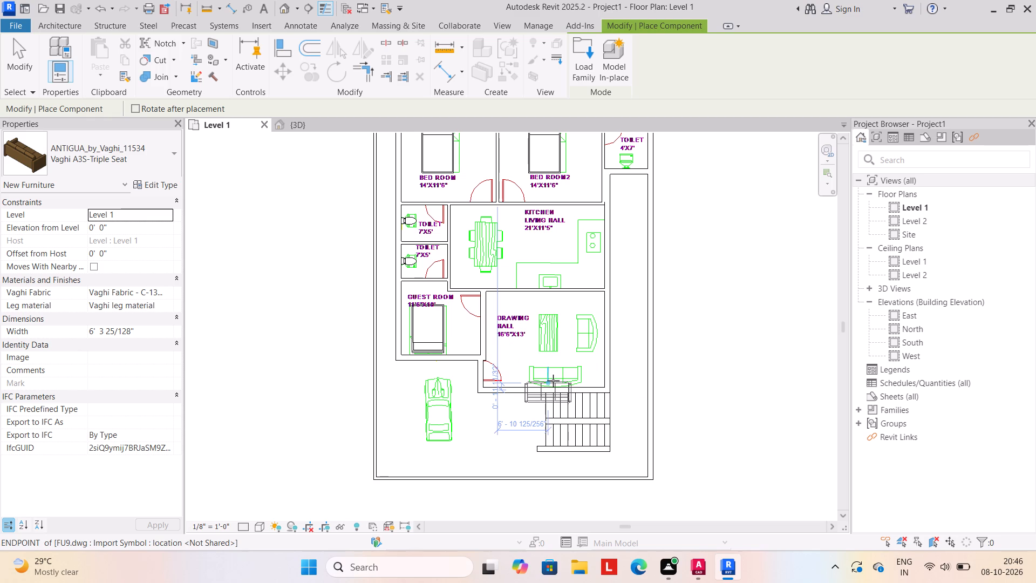
click(555, 370)
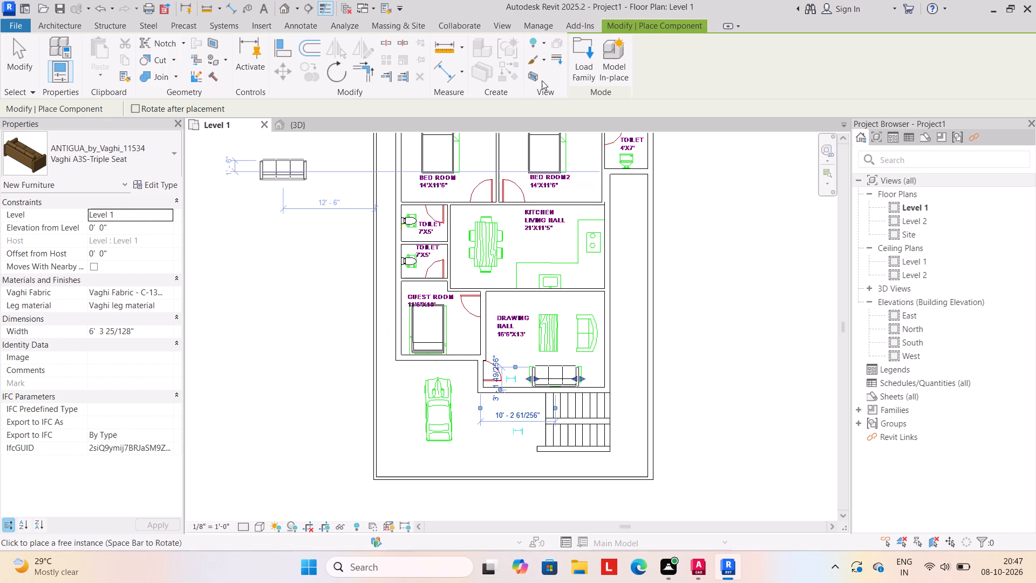
key(Escape)
Load almunda_sofa_7542 from the sofa folder and place it, rotated to face the table, over the smaller drawn sofa in the drawing hall.
double_click(580, 58)
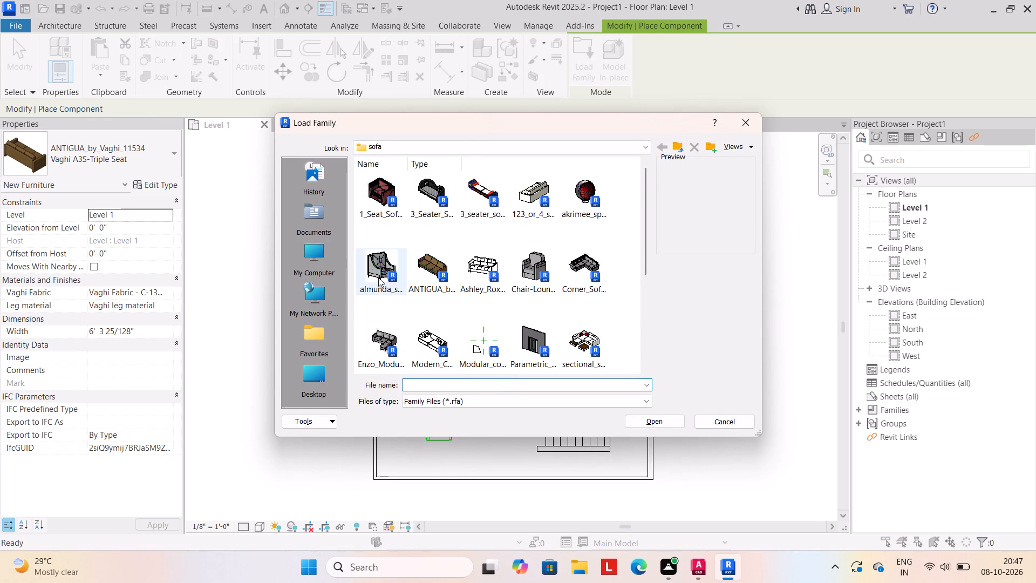
click(378, 263)
click(653, 419)
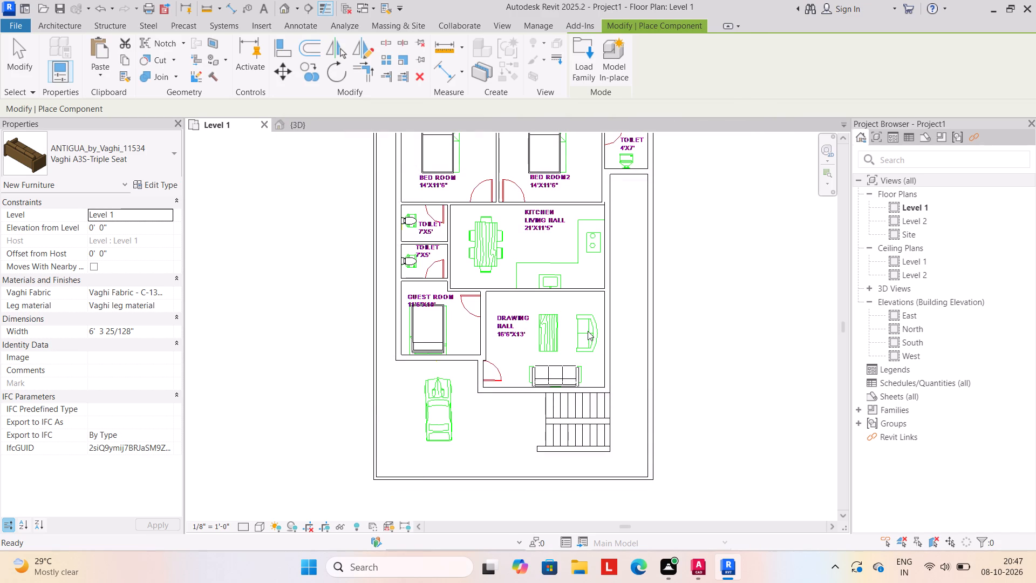
key(space)
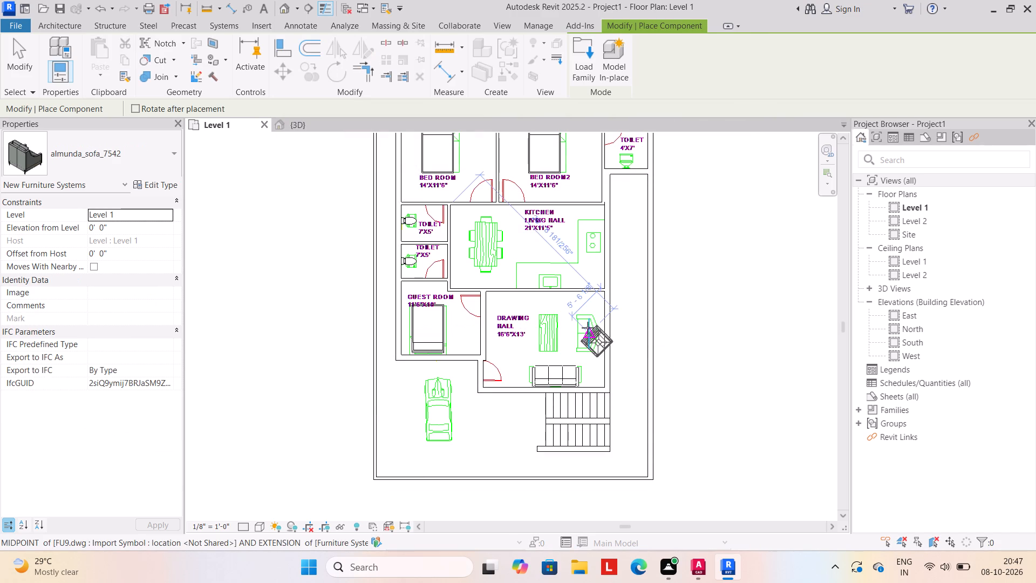
key(space)
key(space)
key(space)
key(space)
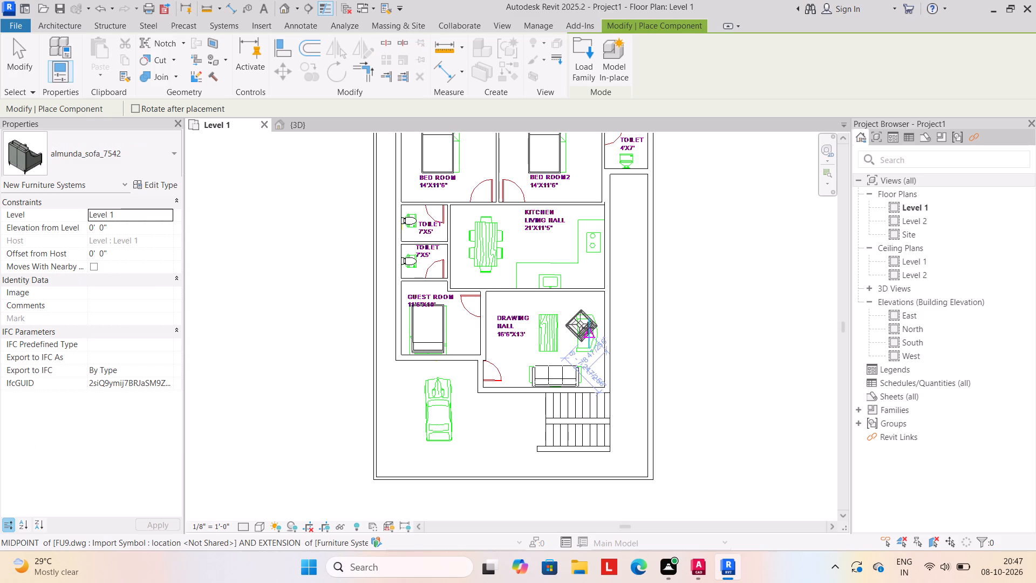
key(space)
click(594, 331)
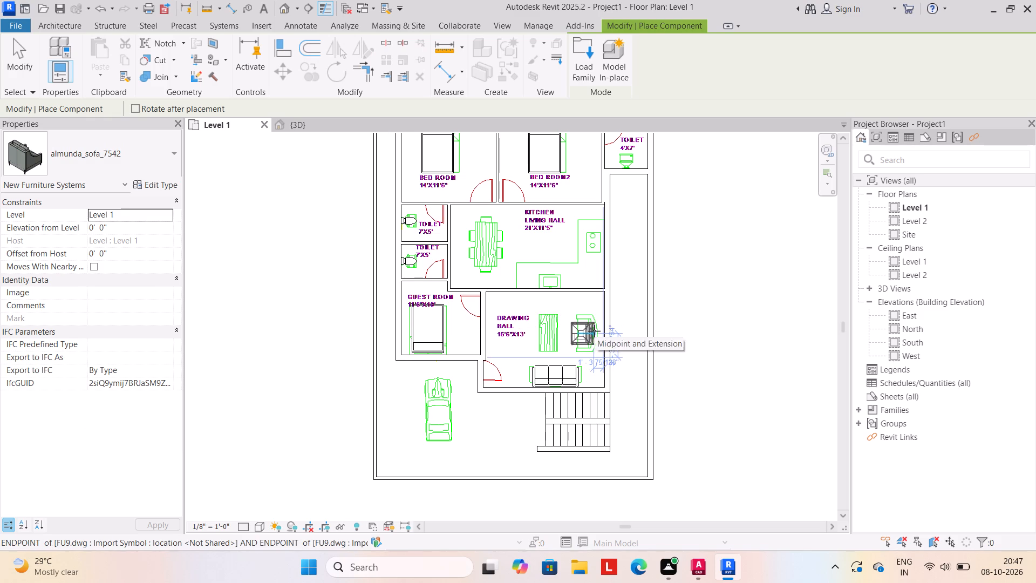
key(Escape)
key(Escape)
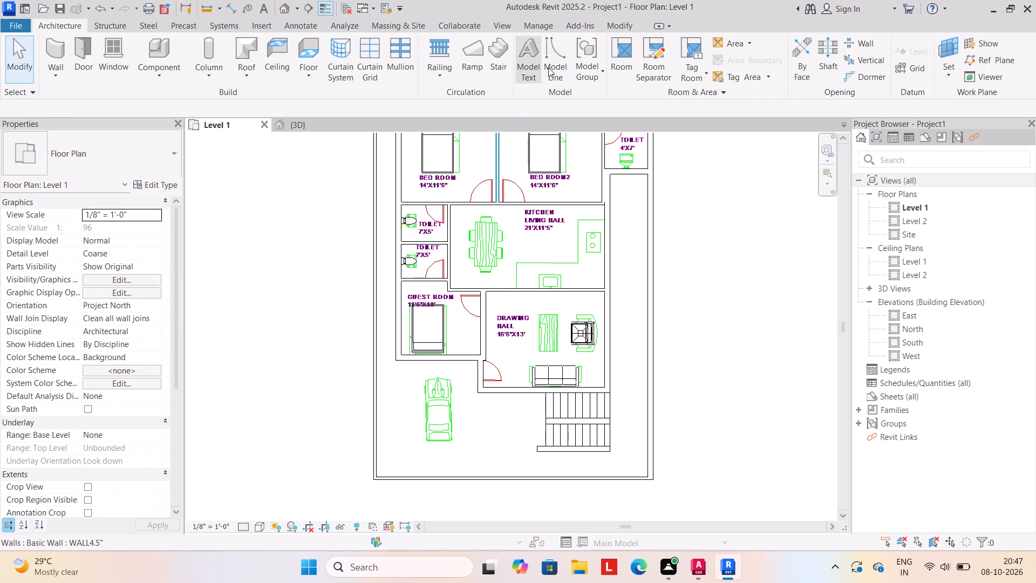
Load Black_glass_V_Style_Dining_Table_and_Chairs_17295 from the dining table folder and place it, rotated 90°, over the drawn dining set in the kitchen living hall.
click(151, 73)
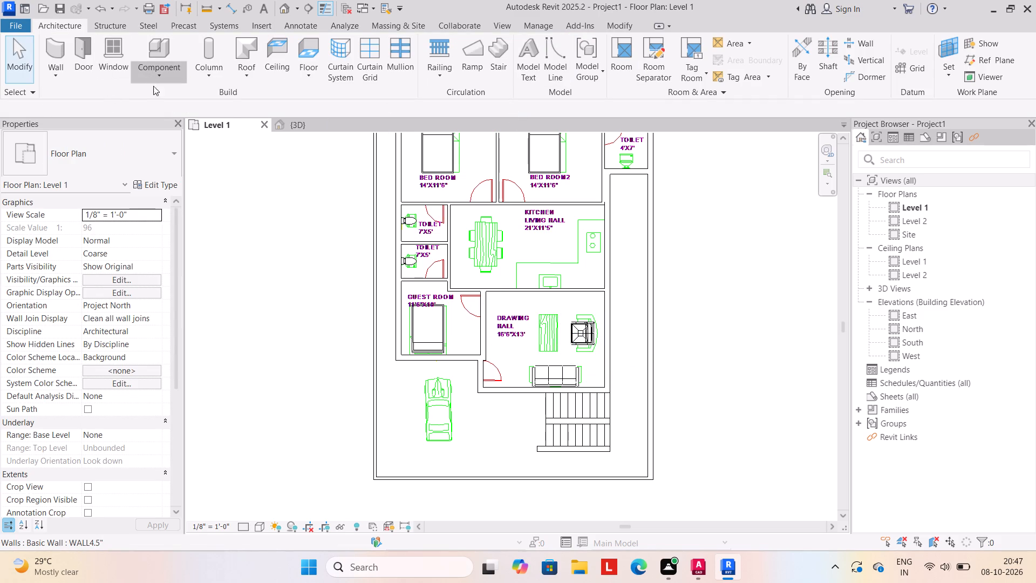
click(160, 94)
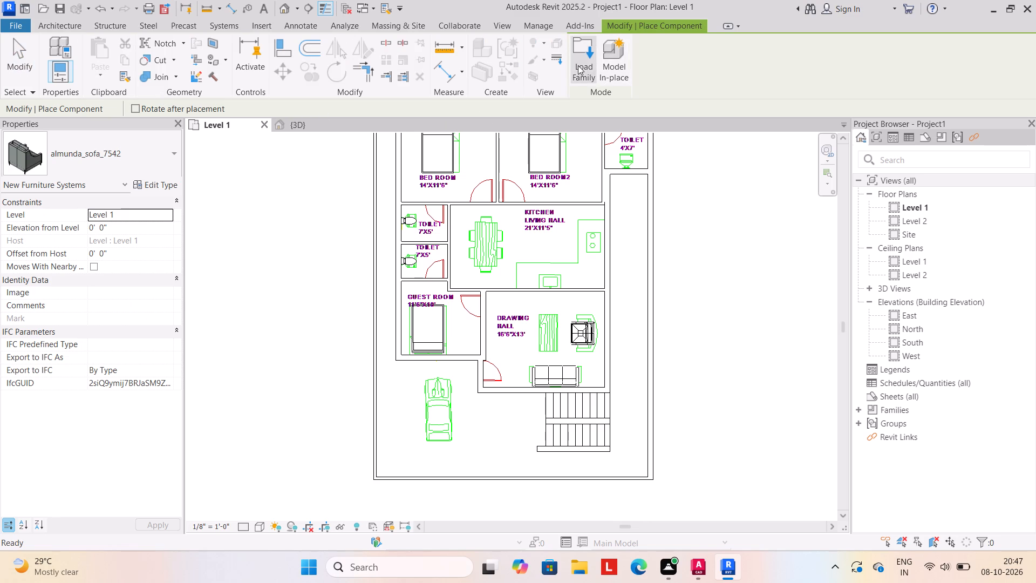
click(578, 65)
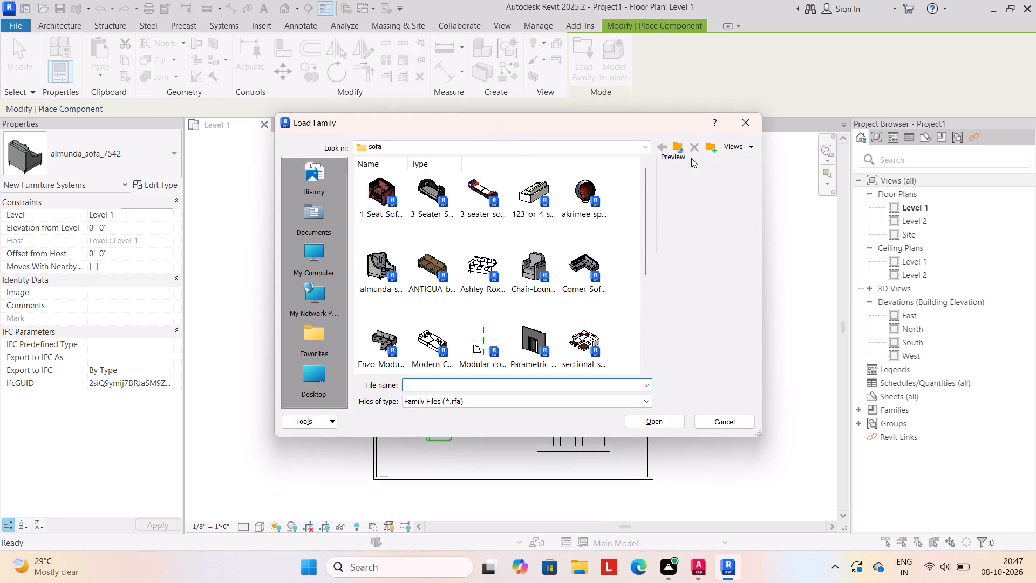
click(677, 147)
double_click(578, 280)
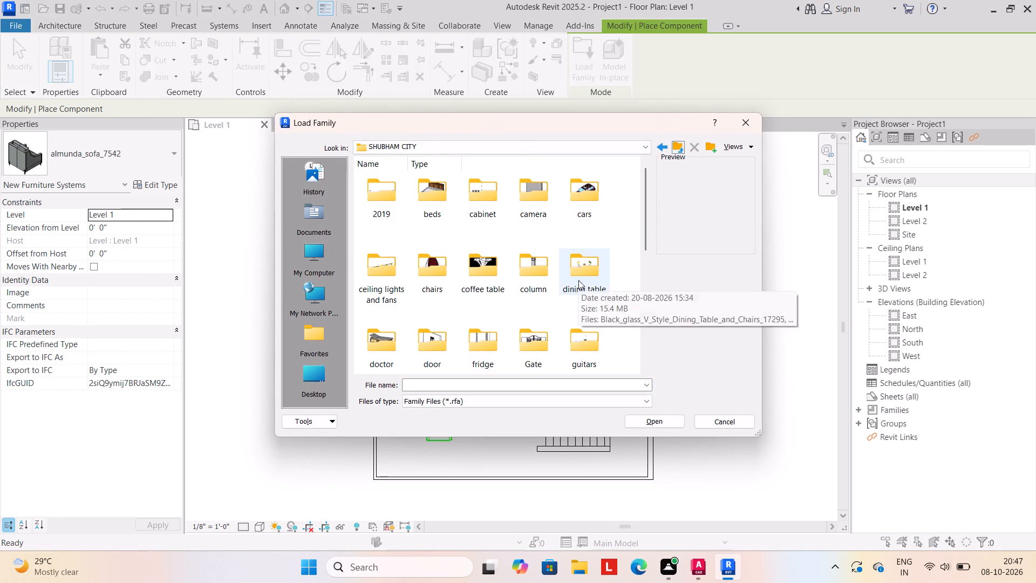
click(381, 197)
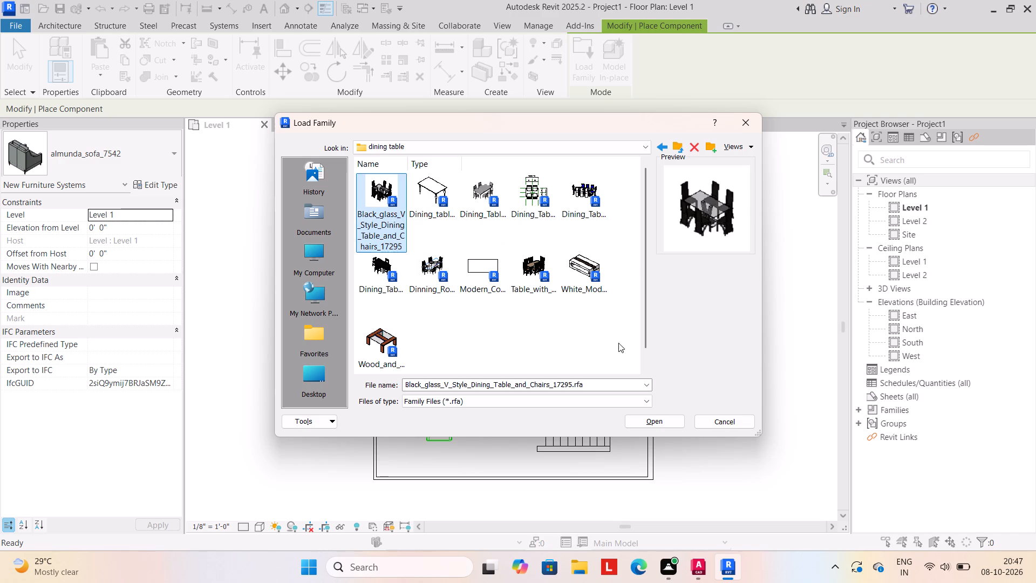
click(664, 423)
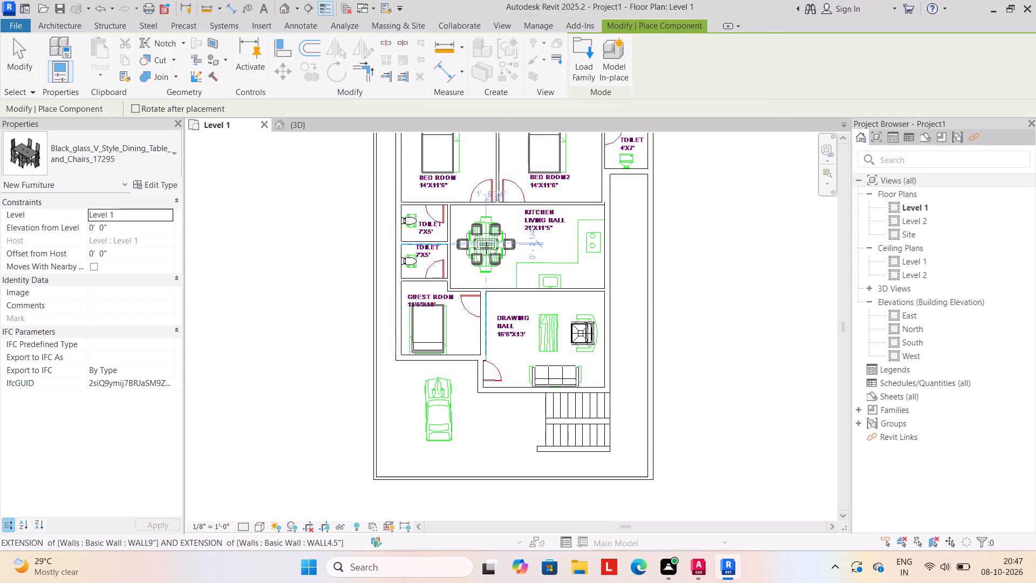
key(space)
key(space)
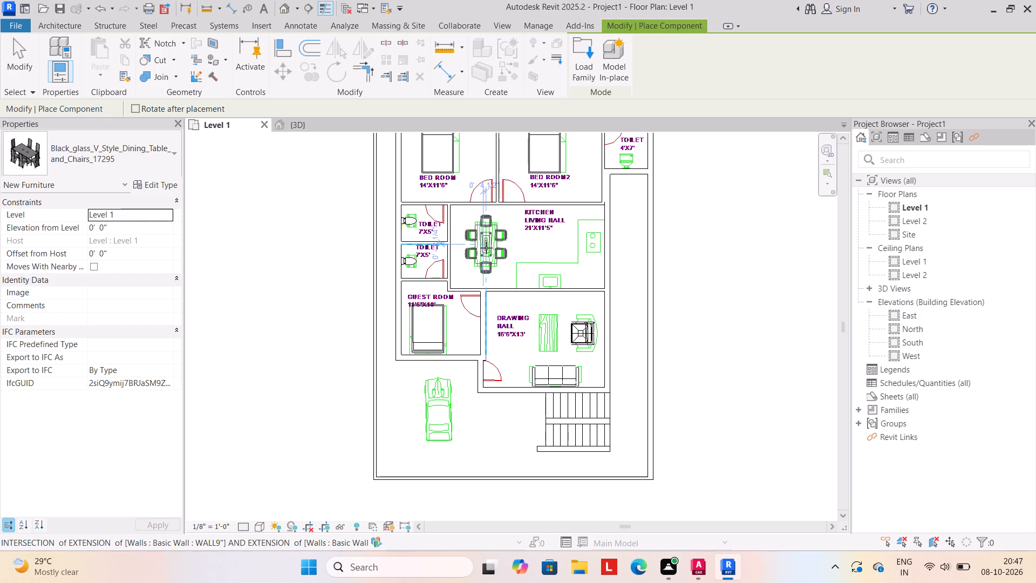
click(486, 248)
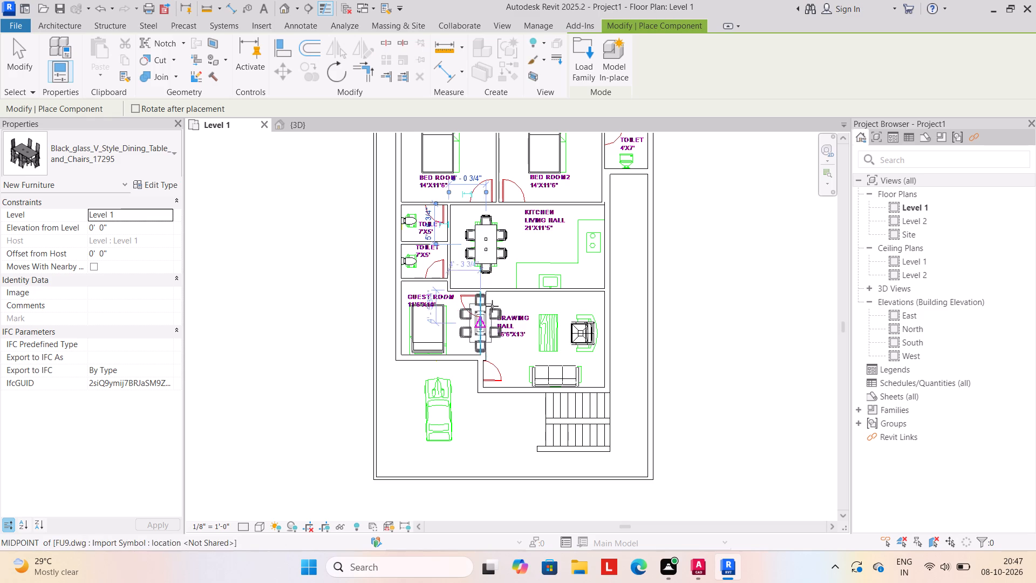
Load Dining_table_14755 from the dining table folder and place it, rotated 90°, over the drawn table in the drawing hall.
click(578, 74)
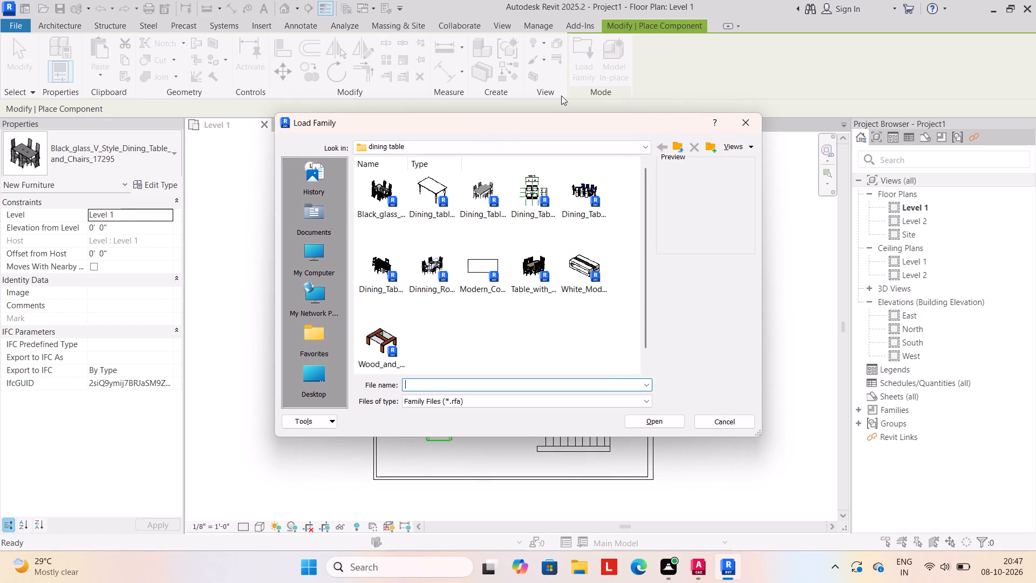
click(433, 191)
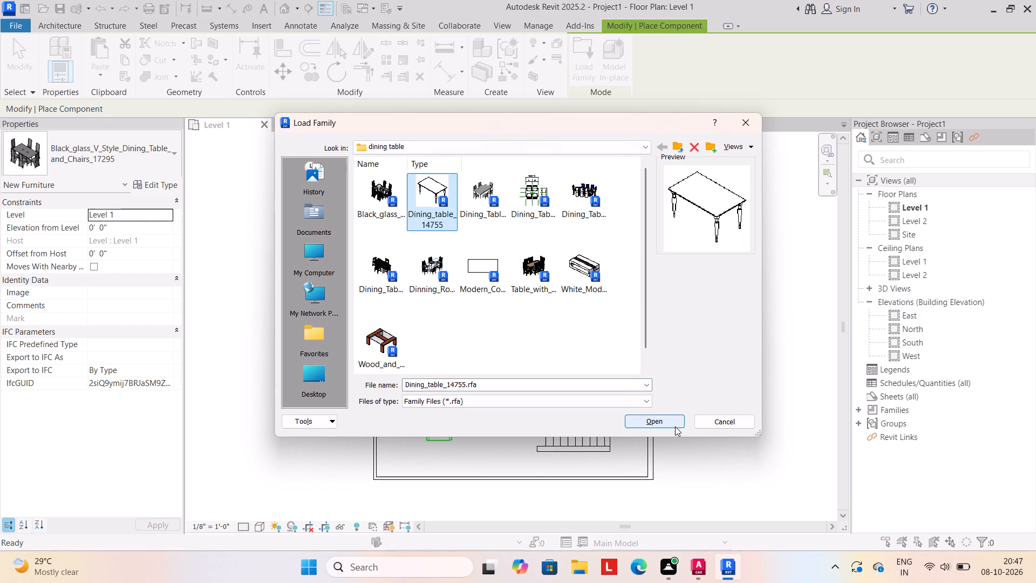
click(665, 421)
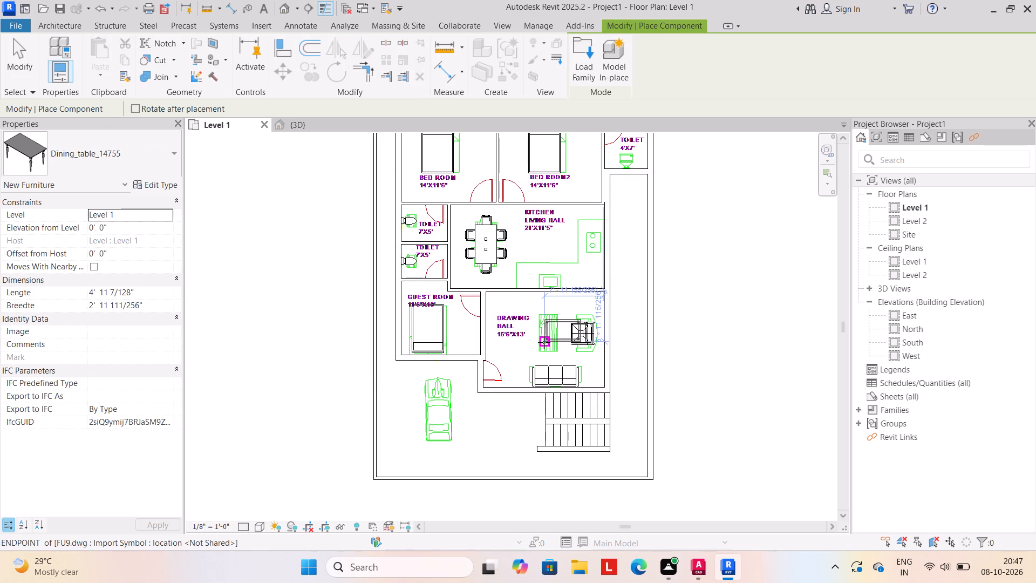
key(space)
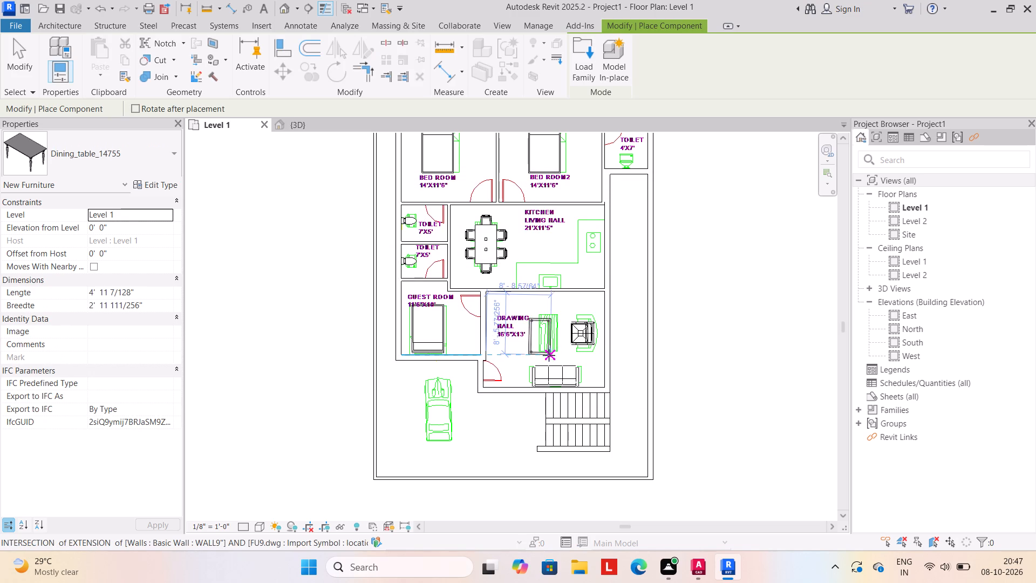
click(556, 349)
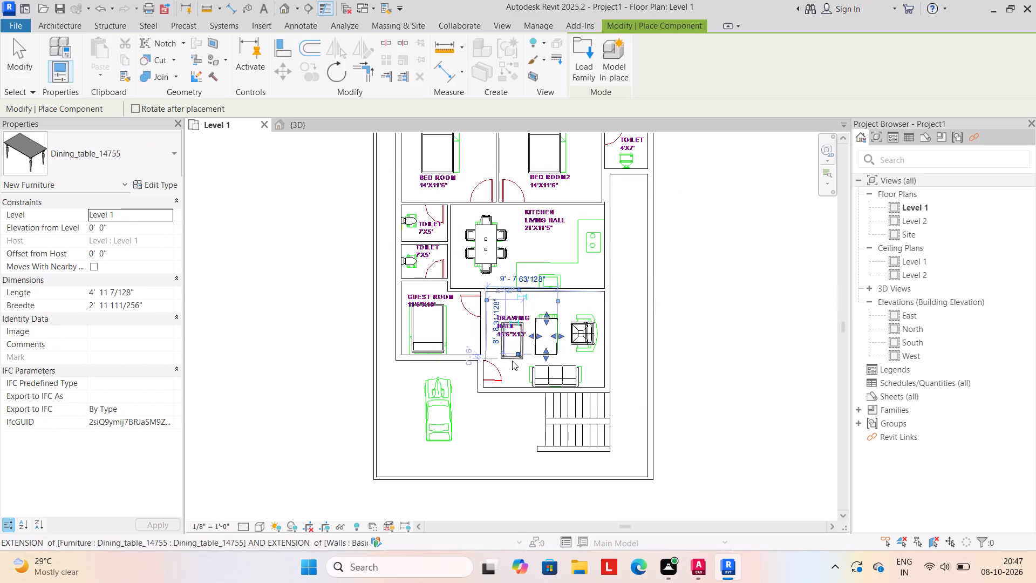
key(Escape)
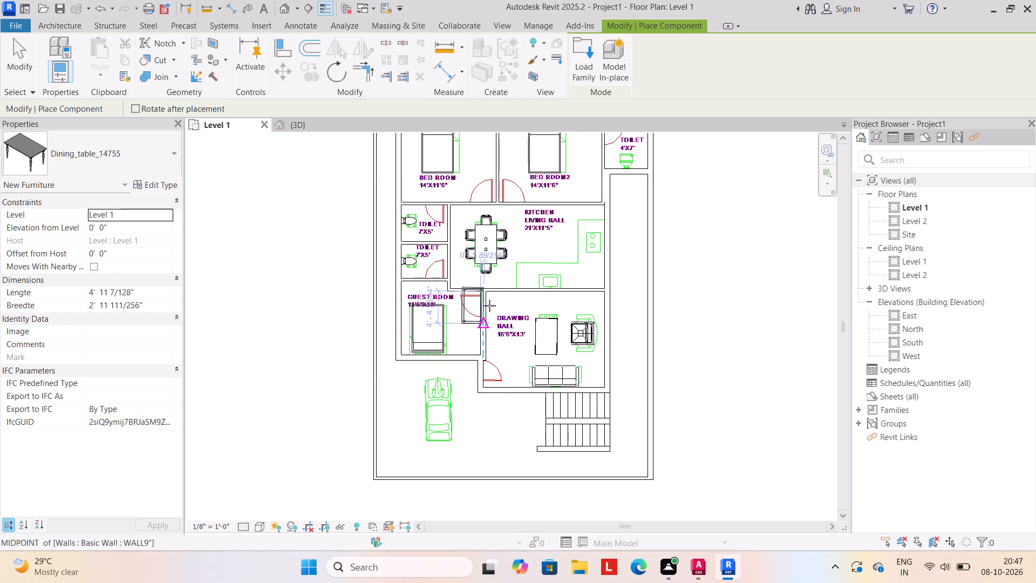
key(Escape)
scroll(517, 280, down, 2)
middle_drag(518, 289, 520, 326)
key(Escape)
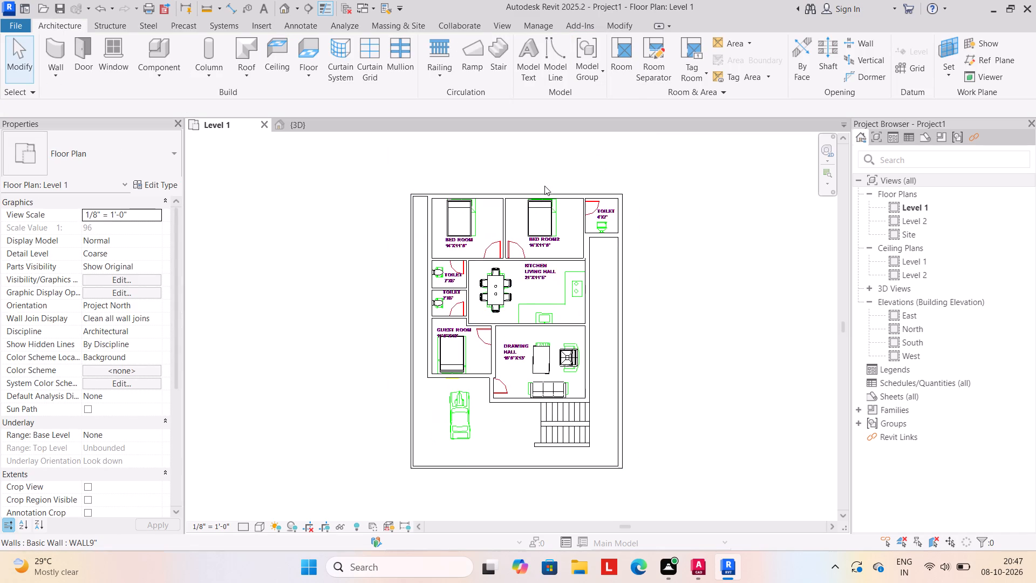
Copy the Modern_Toilet_7747 from the upper 7'X5' toilet onto the drawn fixture in the 4'X7' toilet.
click(438, 273)
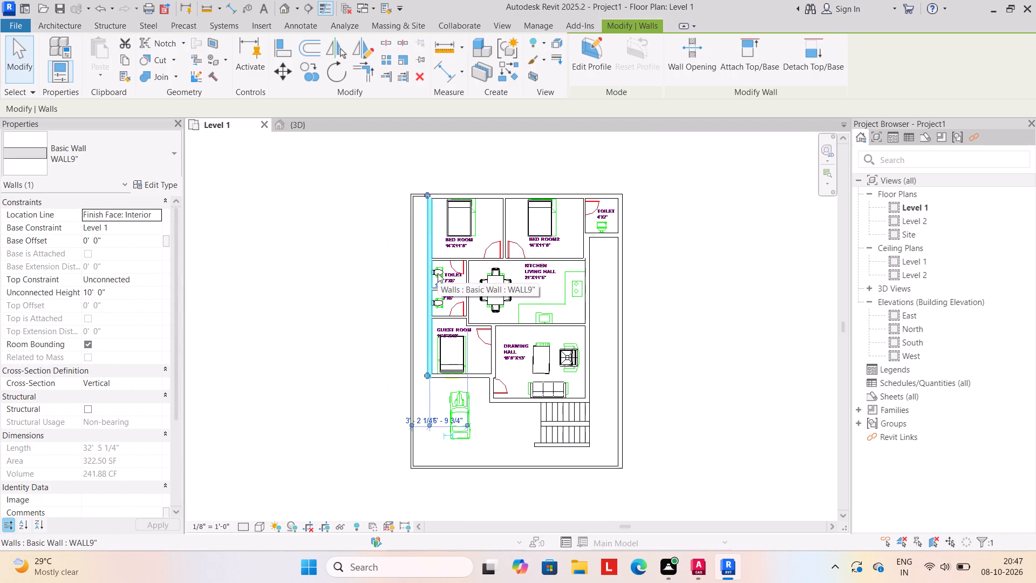
key(Escape)
scroll(438, 273, up, 5)
click(440, 273)
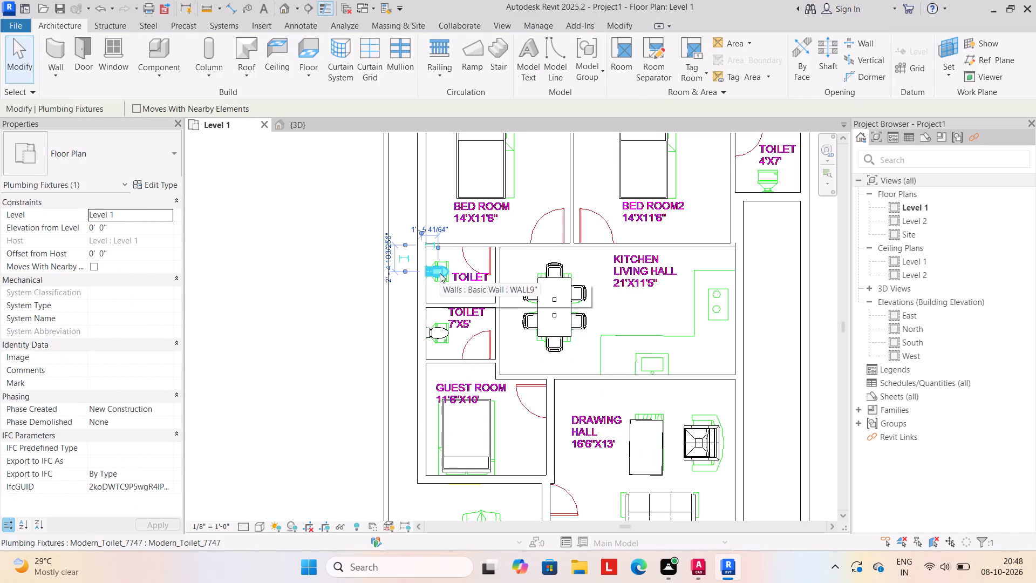
click(313, 77)
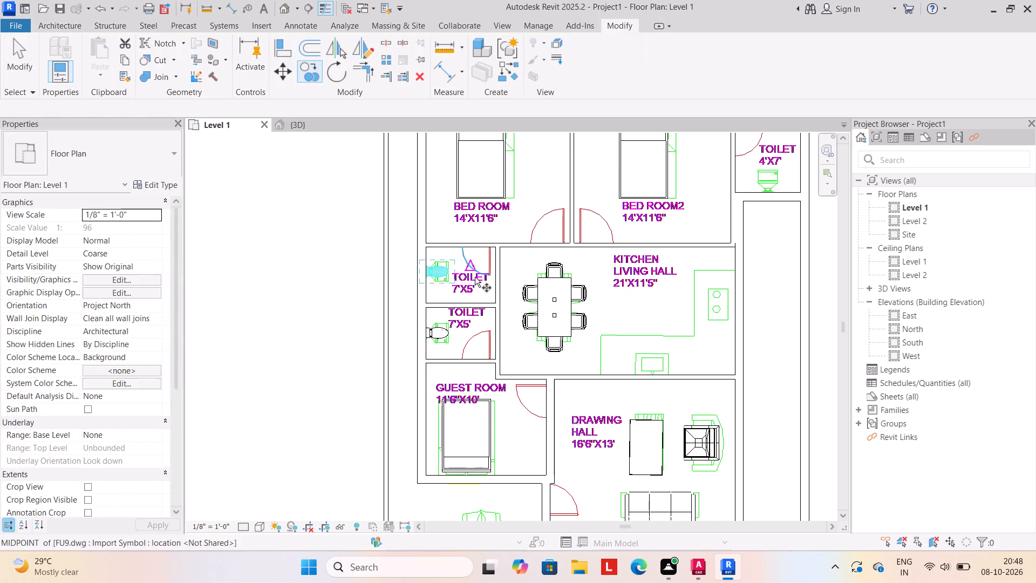
click(440, 279)
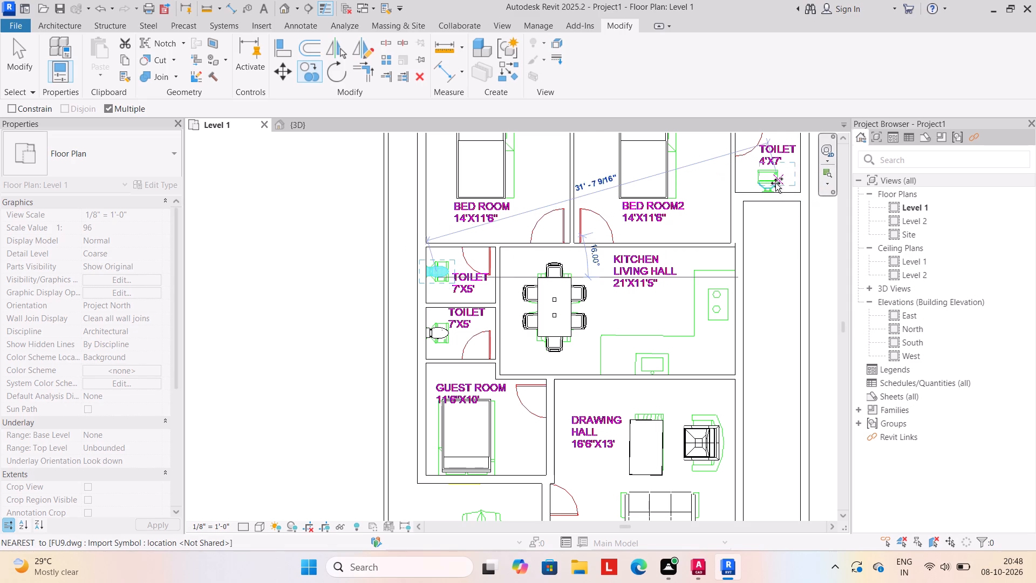
click(769, 183)
key(Escape)
key(Escape)
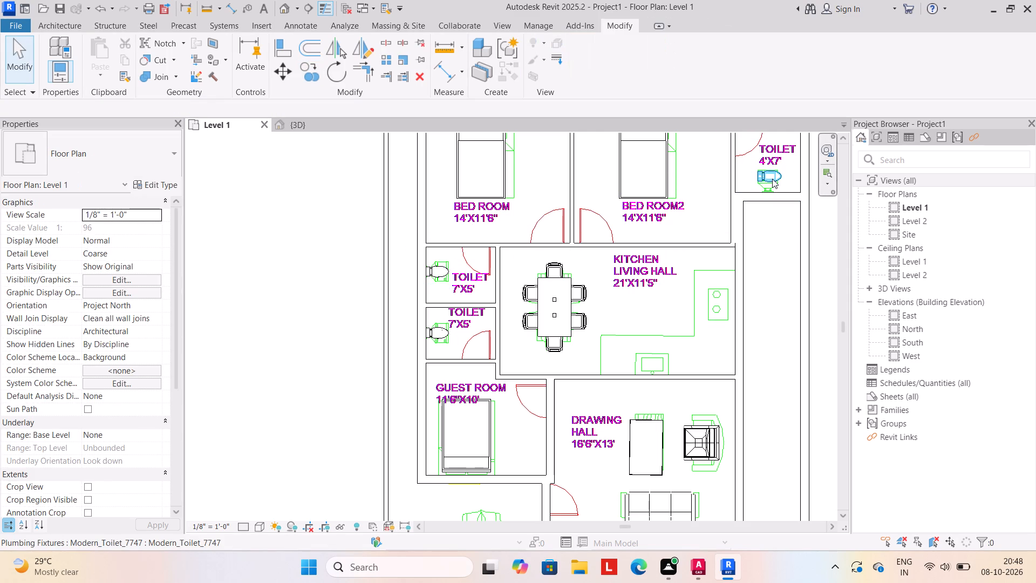
Rotate the Modern_Toilet_7747 in the 4'X7' toilet by 90° and nudge it down toward the room's lower wall.
click(771, 176)
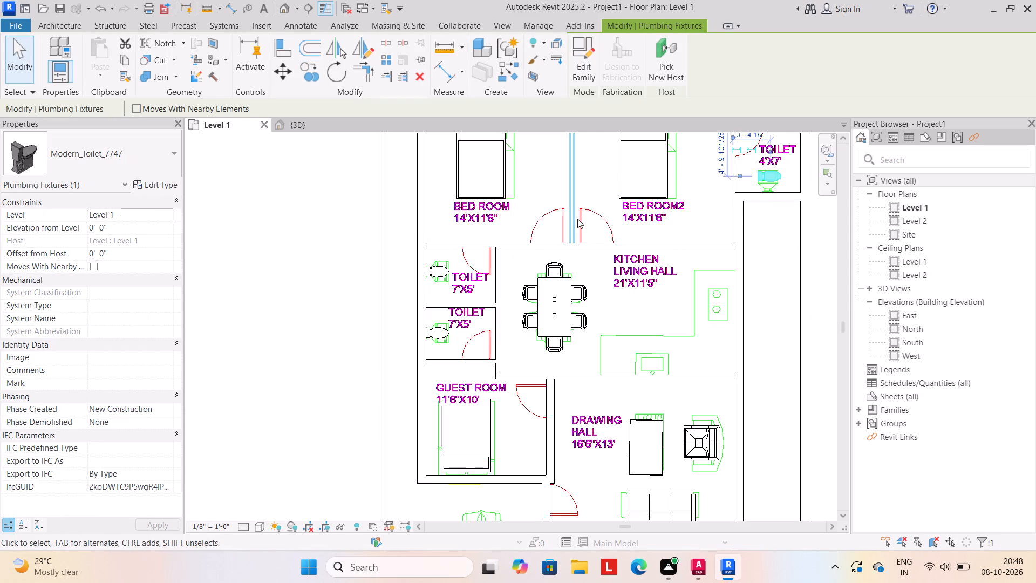
key(space)
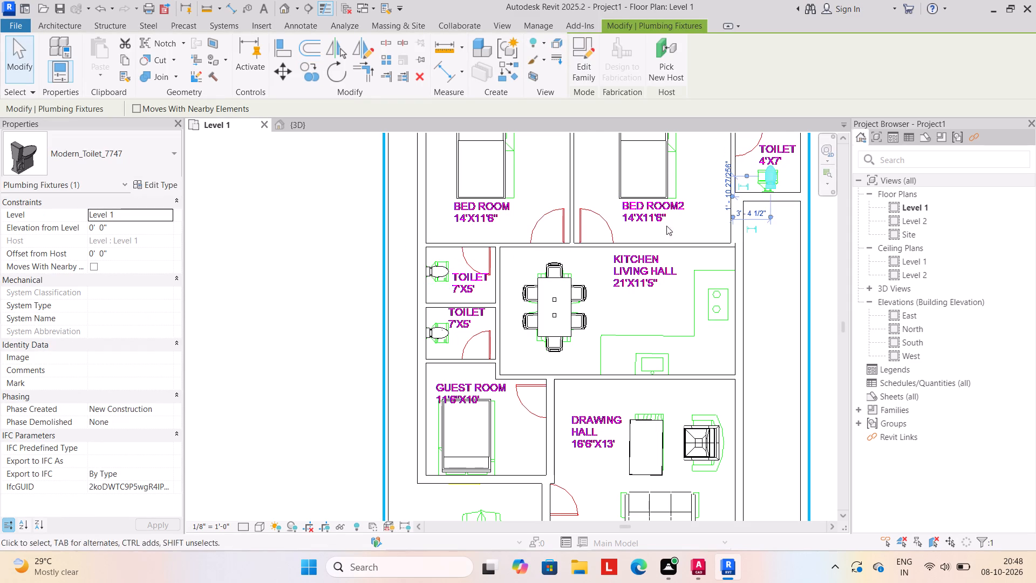
click(774, 252)
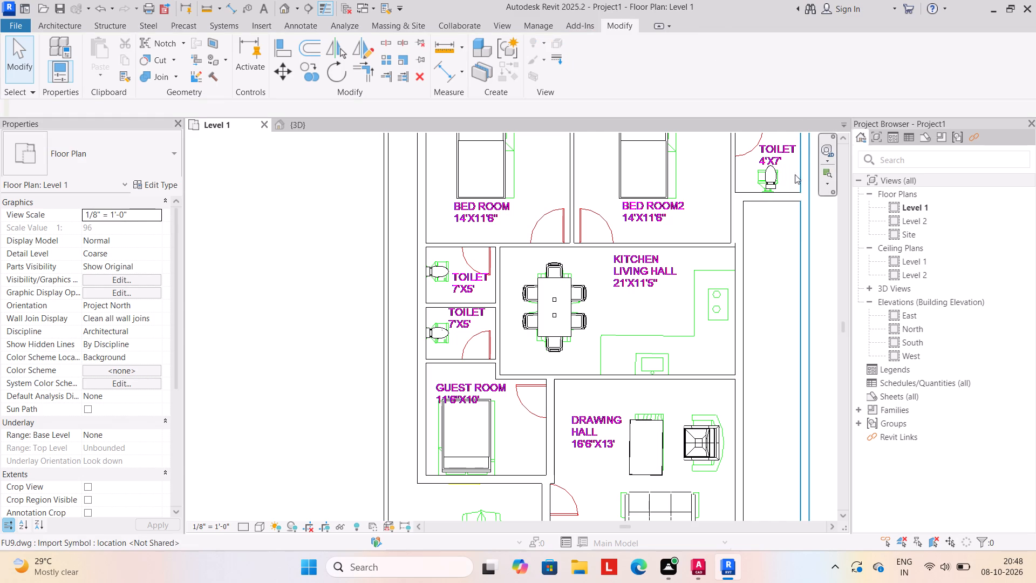
scroll(786, 174, up, 4)
click(762, 189)
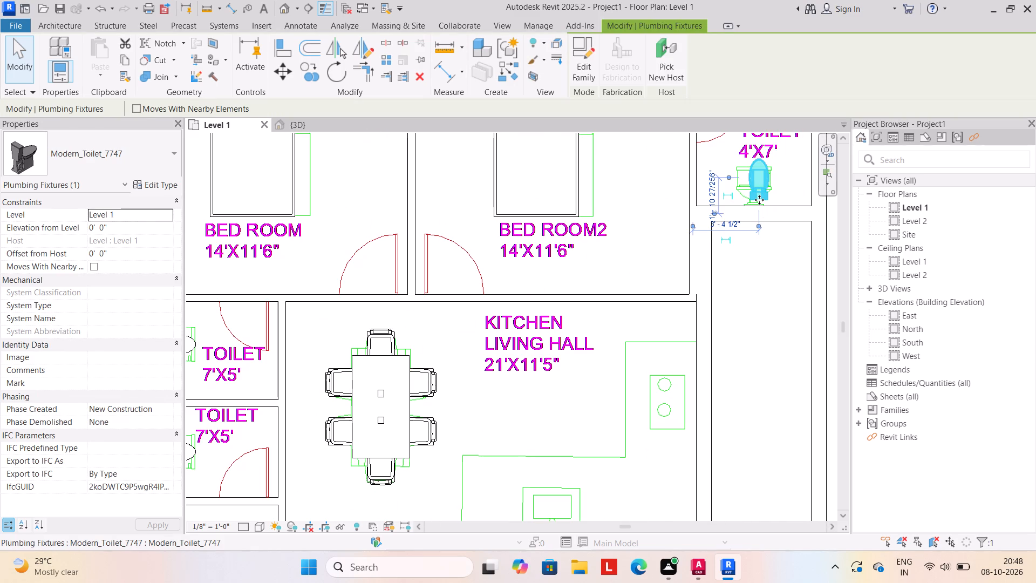
key(Down)
key(Down)
key(Down)
key(Up)
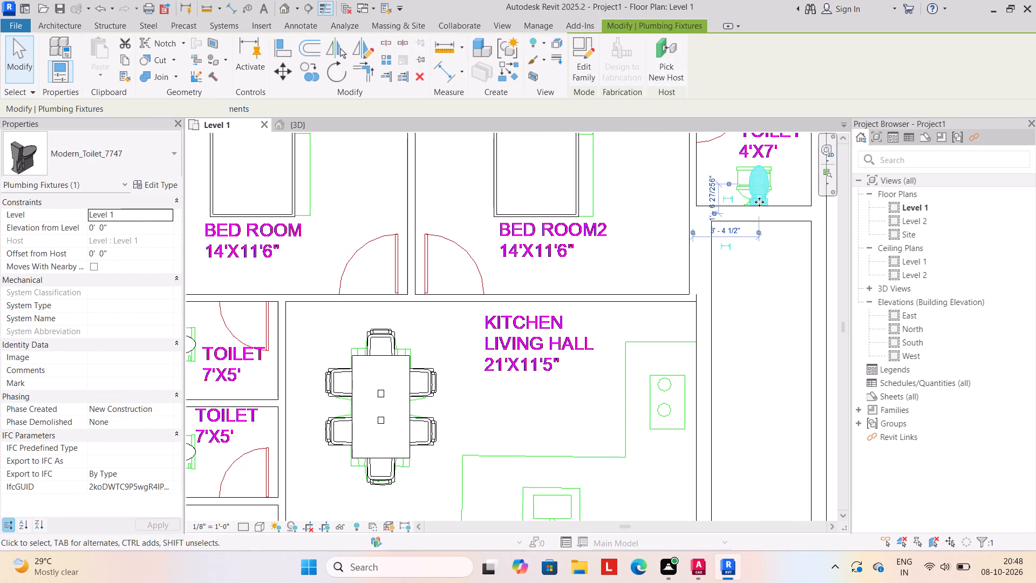
click(771, 273)
Place Single-Flush 30" x 80" doors at the drawn door swings of the 4'X7' toilet and both 7'X5' toilets.
scroll(764, 293, down, 3)
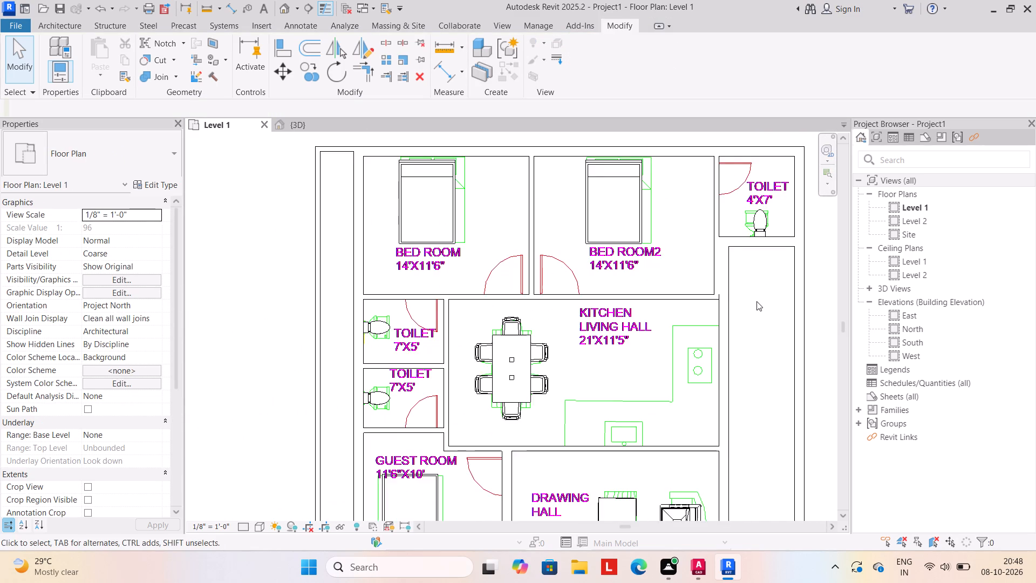
middle_drag(755, 303, 727, 256)
scroll(723, 263, down, 3)
middle_drag(723, 293, 710, 261)
scroll(701, 279, down, 1)
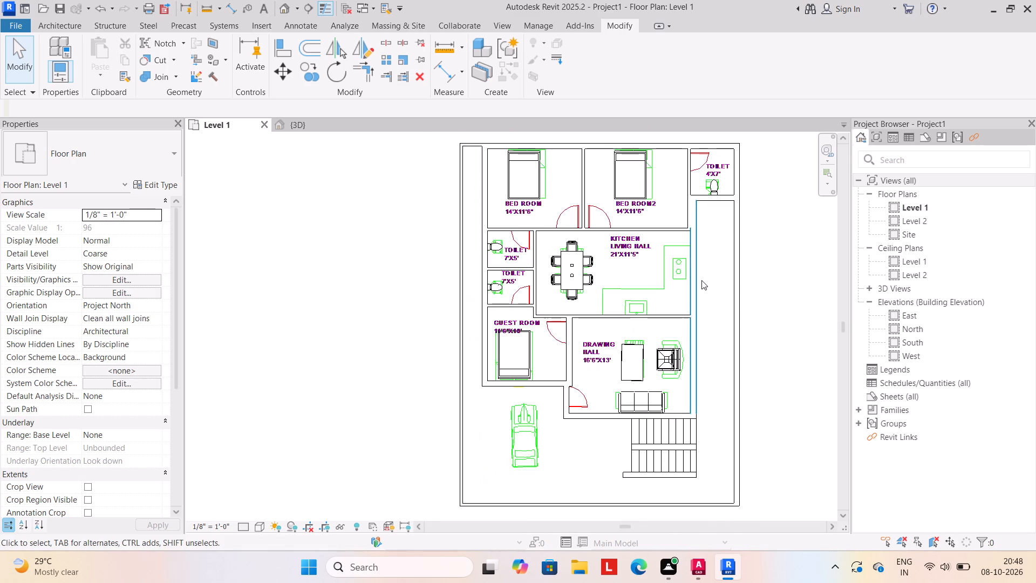
scroll(704, 286, down, 1)
middle_drag(704, 302, 691, 288)
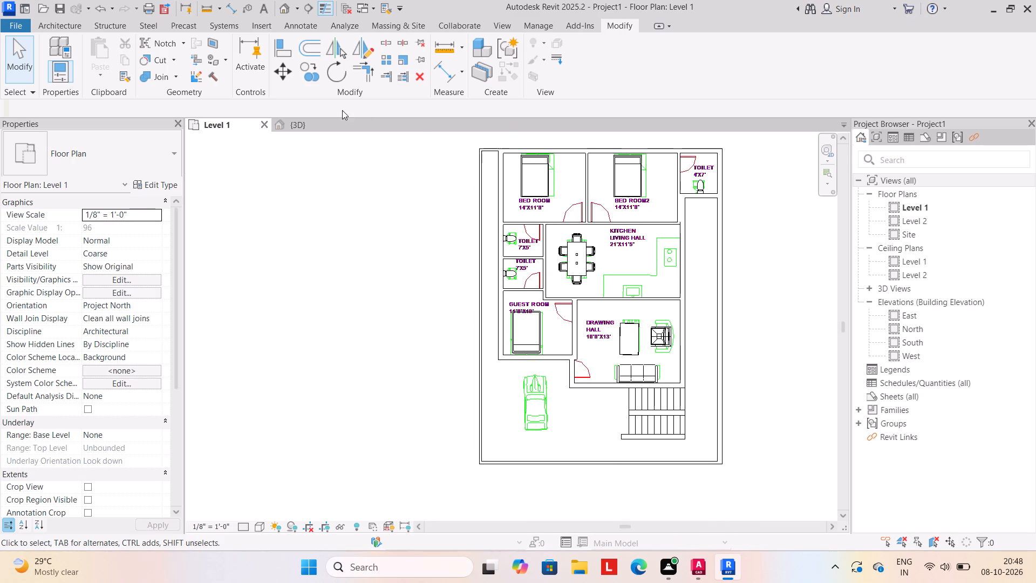
click(51, 27)
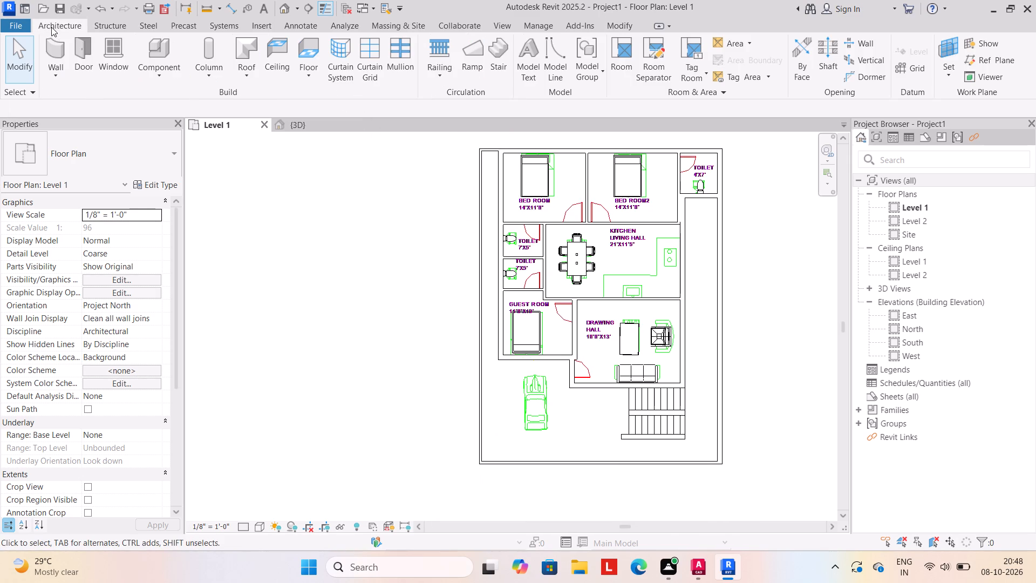
click(74, 52)
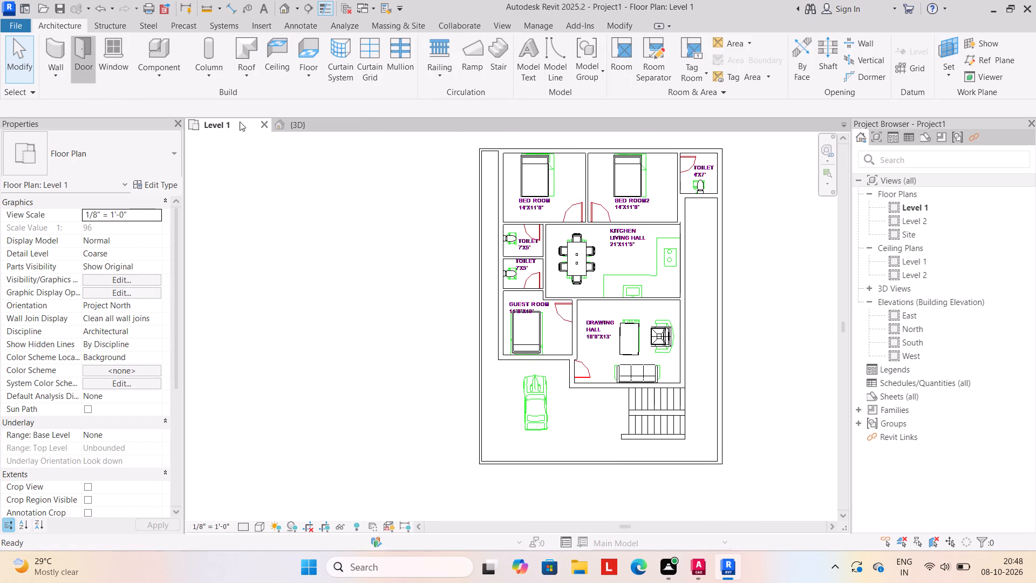
click(176, 153)
click(108, 234)
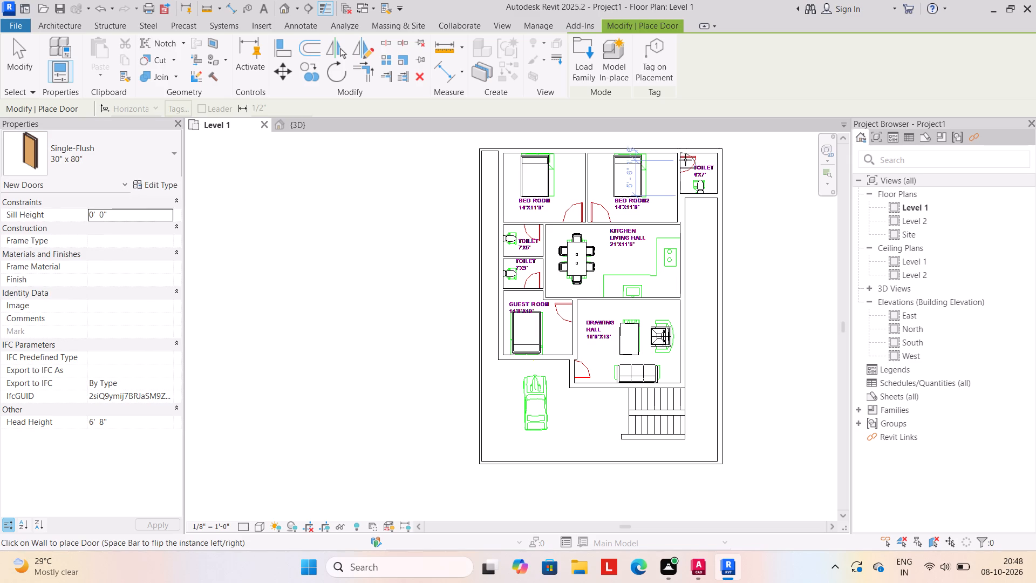
key(space)
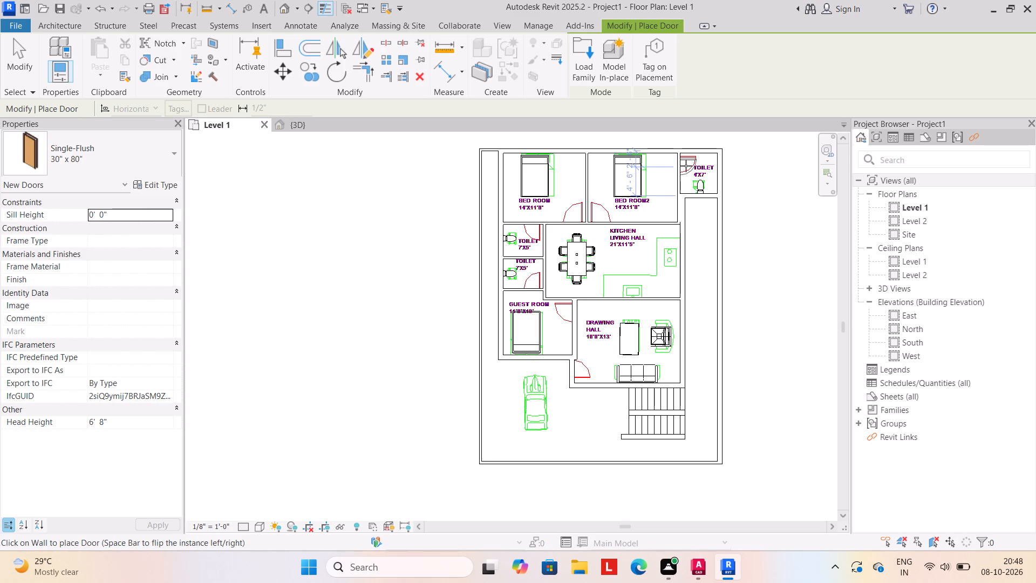
click(686, 164)
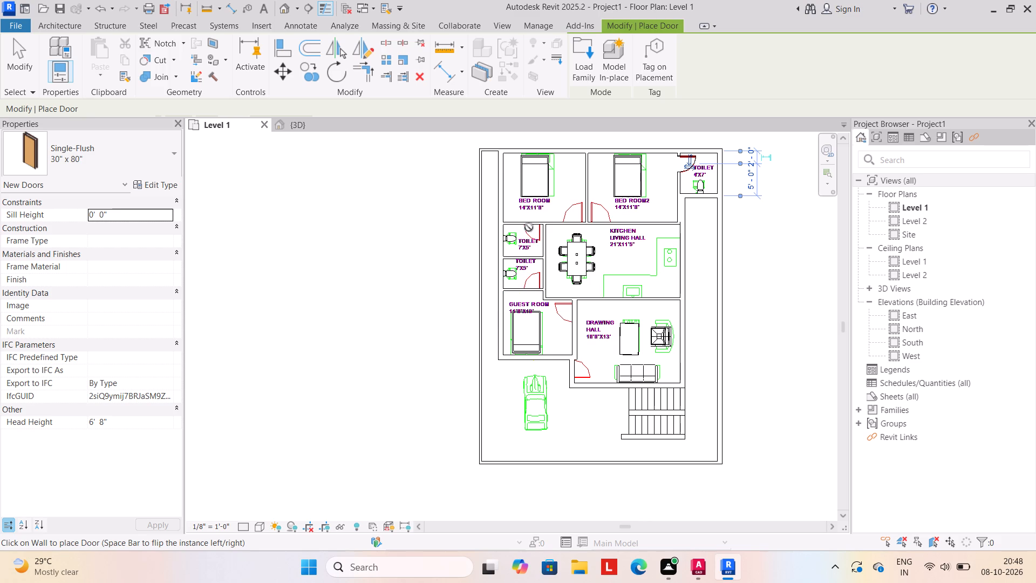
click(533, 224)
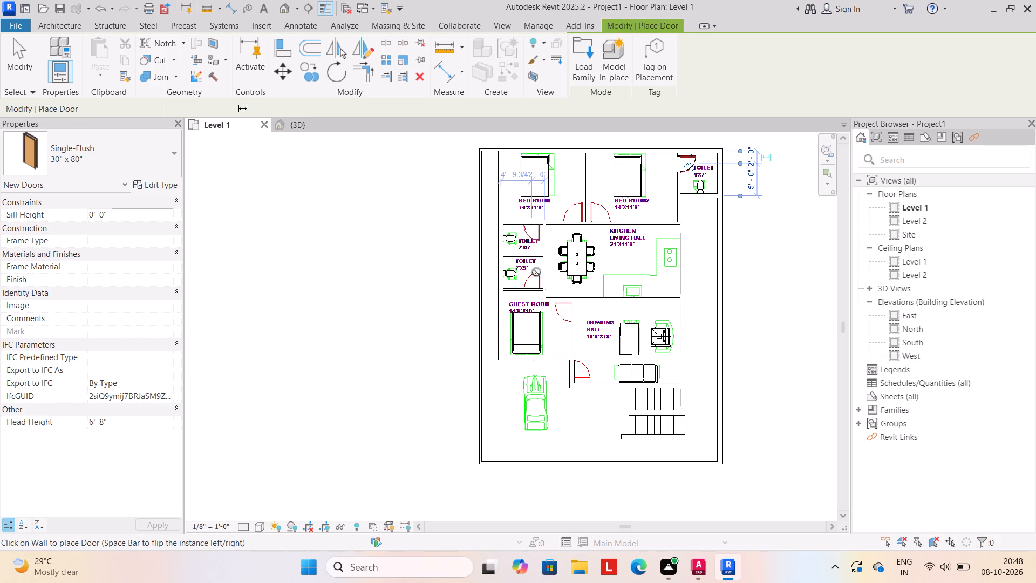
key(space)
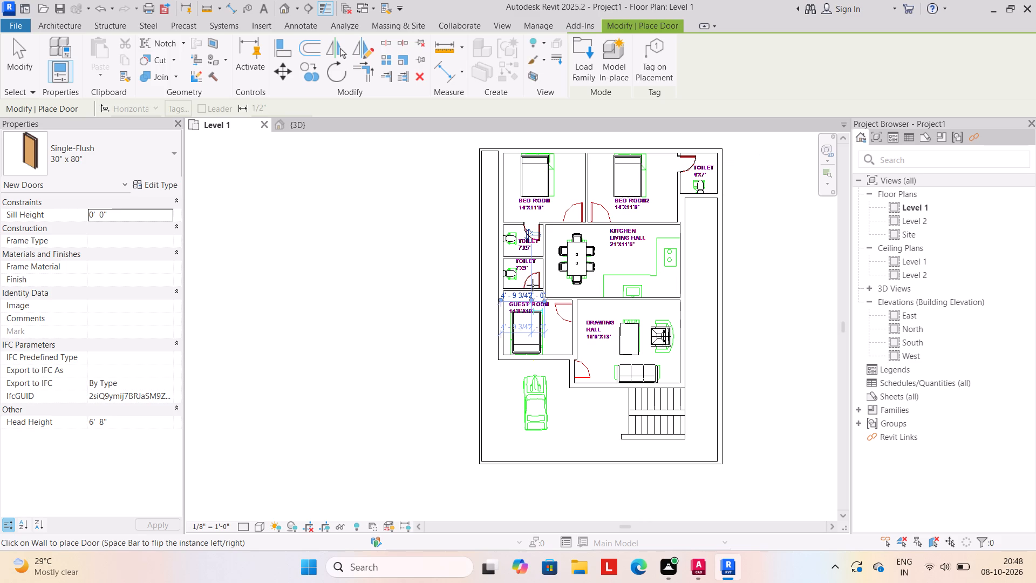
click(532, 285)
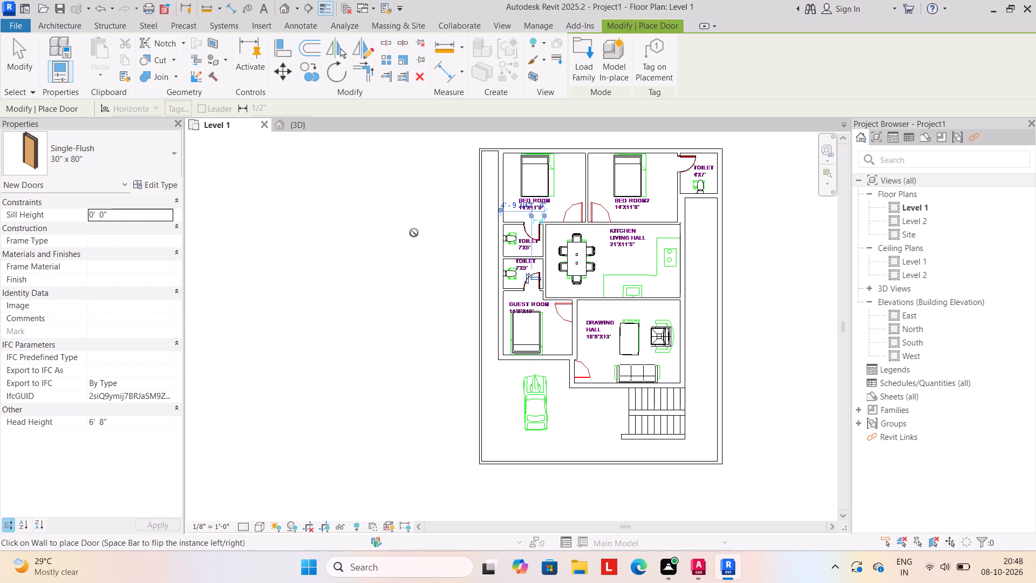
key(Escape)
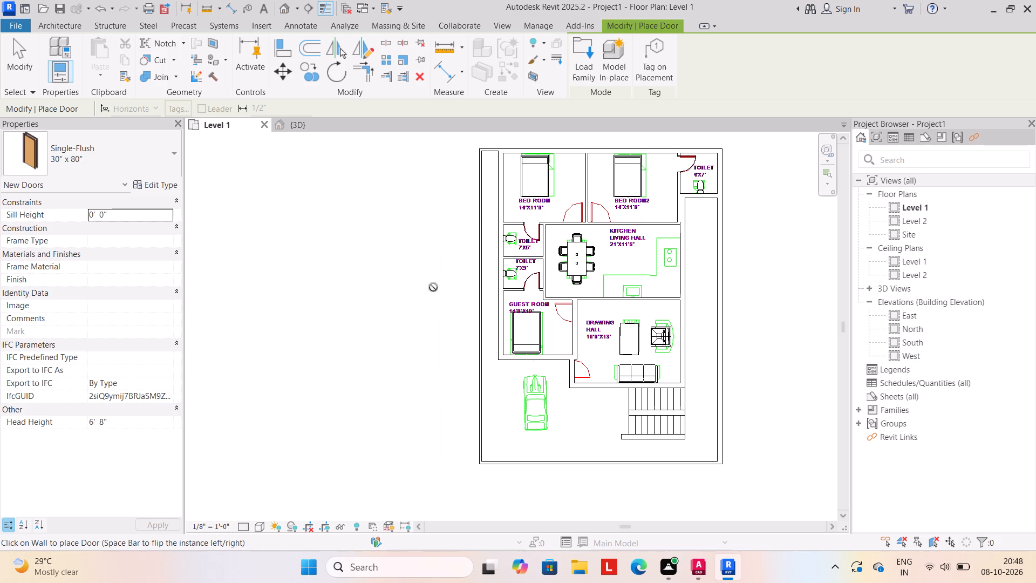
Place Single-Flush 30" x 84" doors at the drawn swings of Bed Room, Bed Room2, the guest room and the drawing hall entrance.
click(175, 153)
click(104, 250)
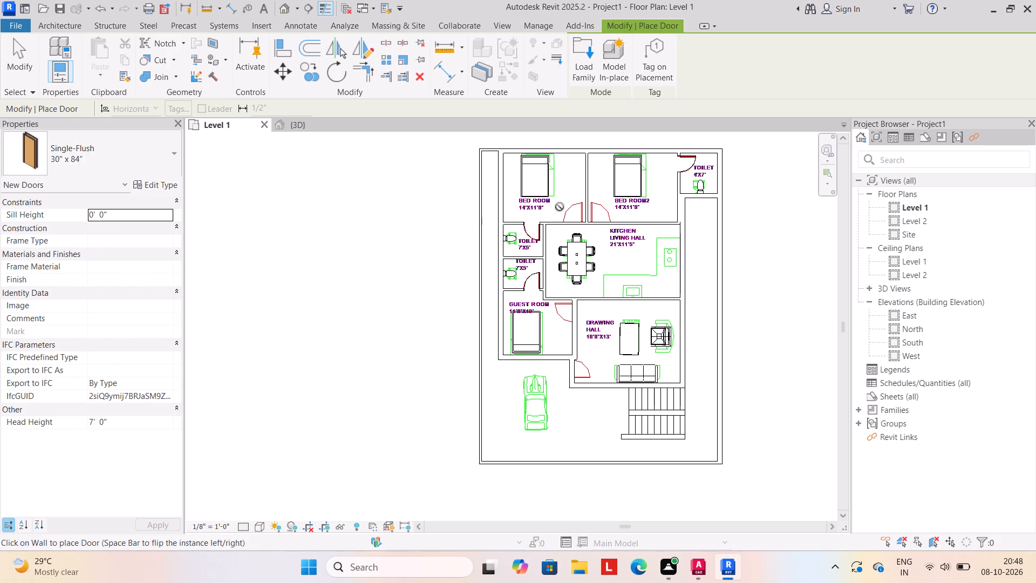
click(574, 222)
key(space)
click(599, 222)
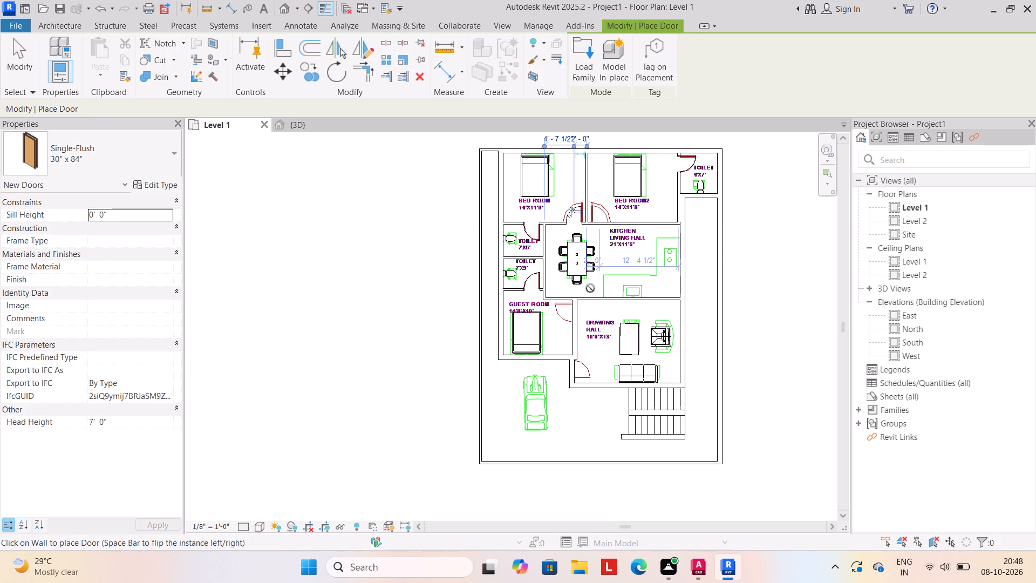
key(space)
click(571, 313)
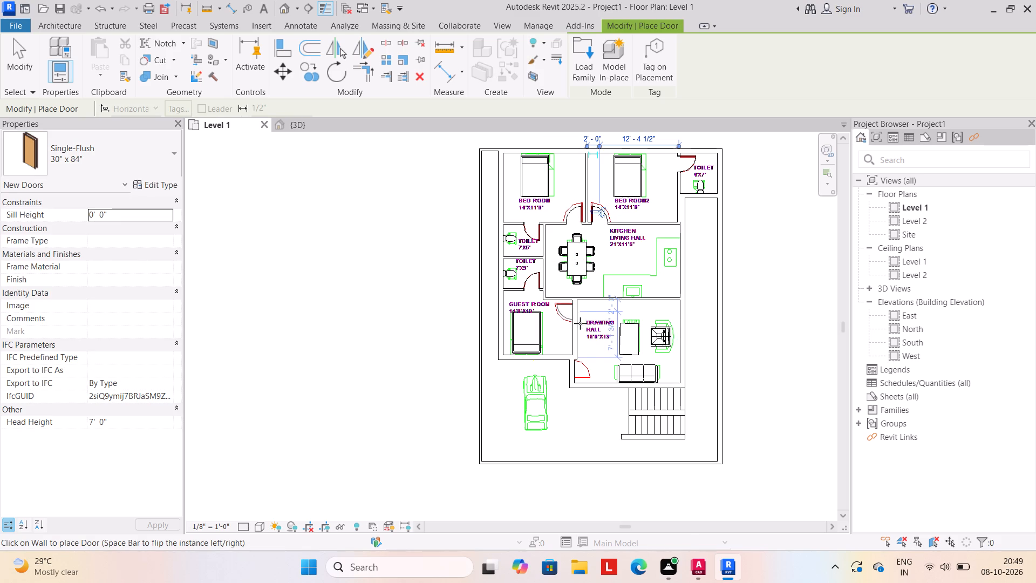
click(580, 370)
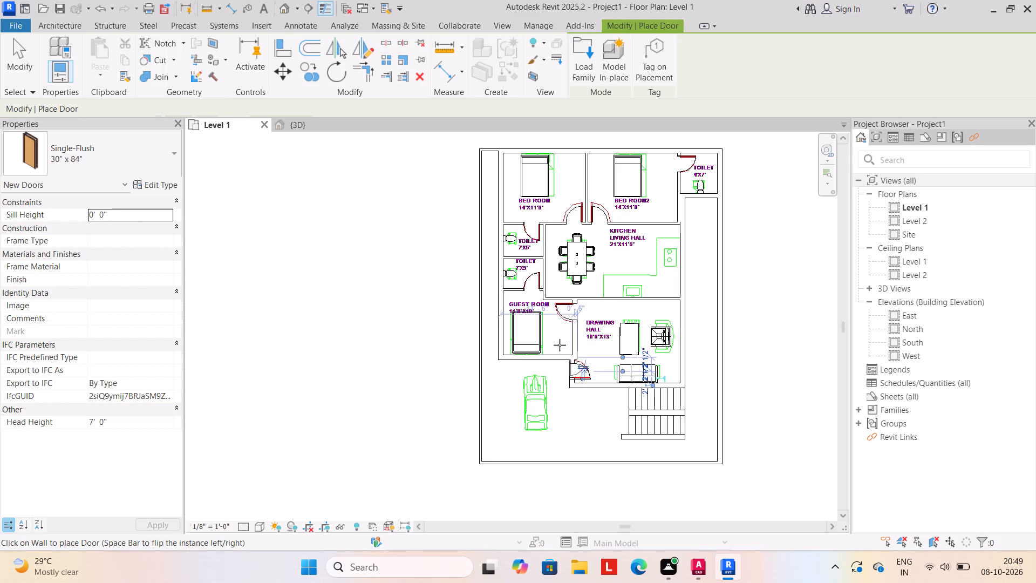
key(Escape)
key(Escape)
scroll(390, 299, down, 1)
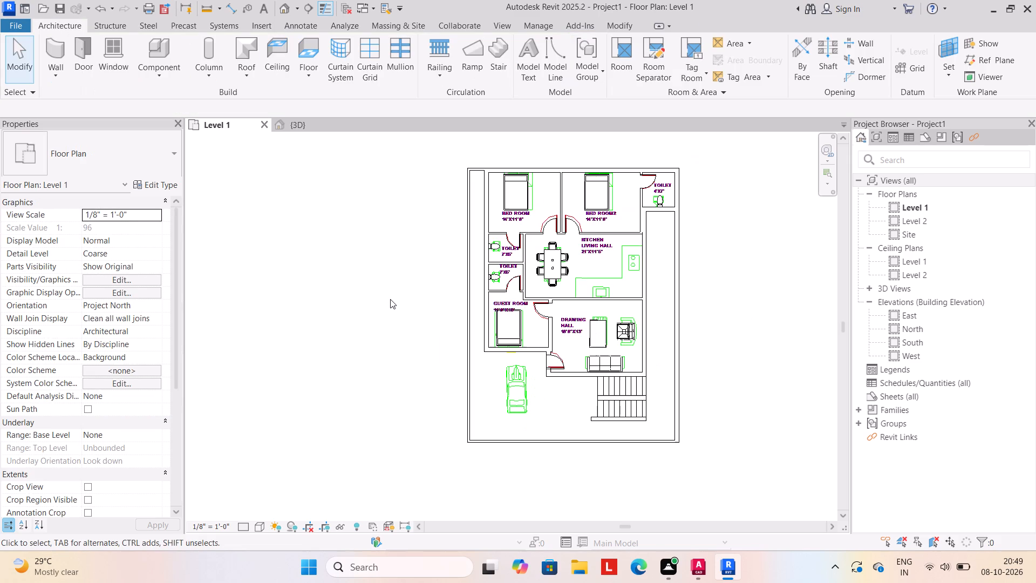
key(Escape)
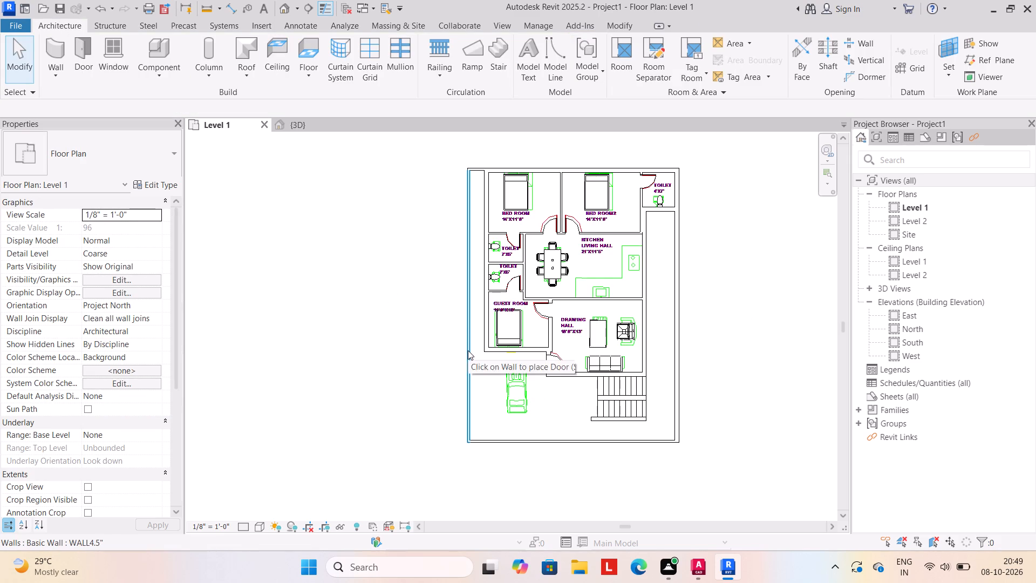
Start a stair with a sketched run and draw its outer boundary along the drawn staircase's top, 8' right side and about 9'-11" bottom edge.
scroll(468, 350, up, 2)
middle_drag(591, 387, 553, 372)
scroll(591, 398, up, 3)
middle_drag(597, 406, 565, 396)
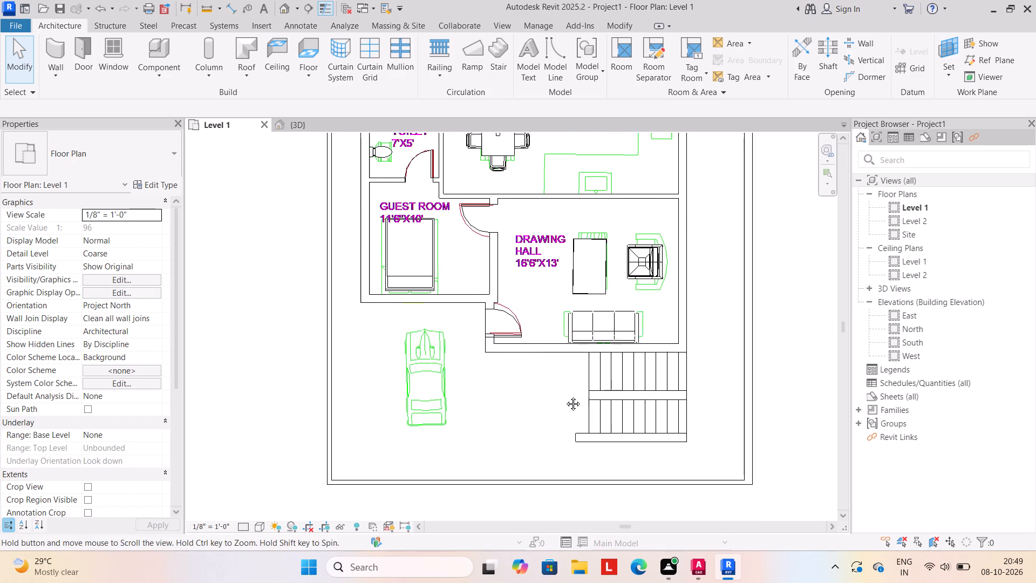
middle_drag(565, 396, 558, 393)
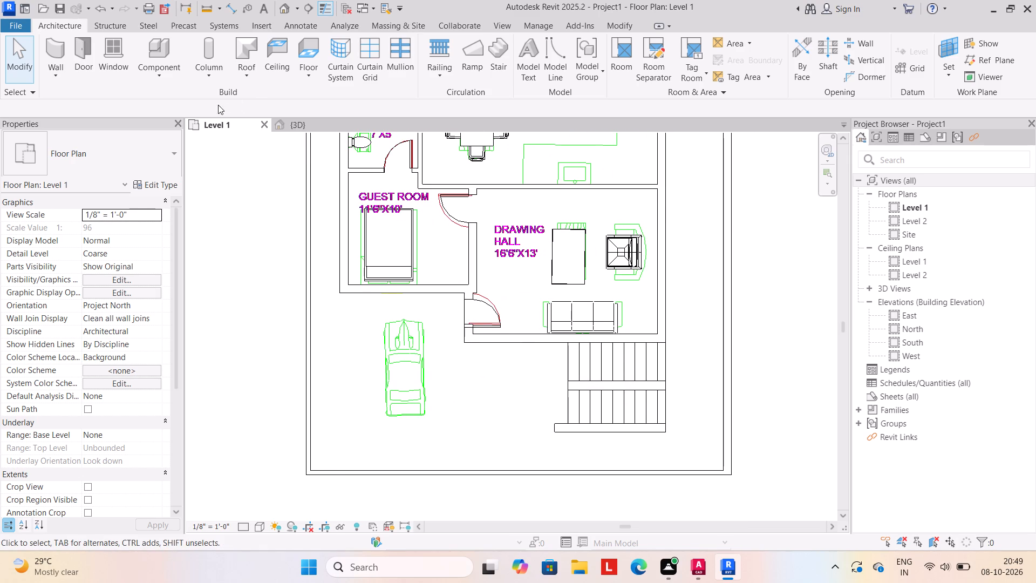
click(492, 46)
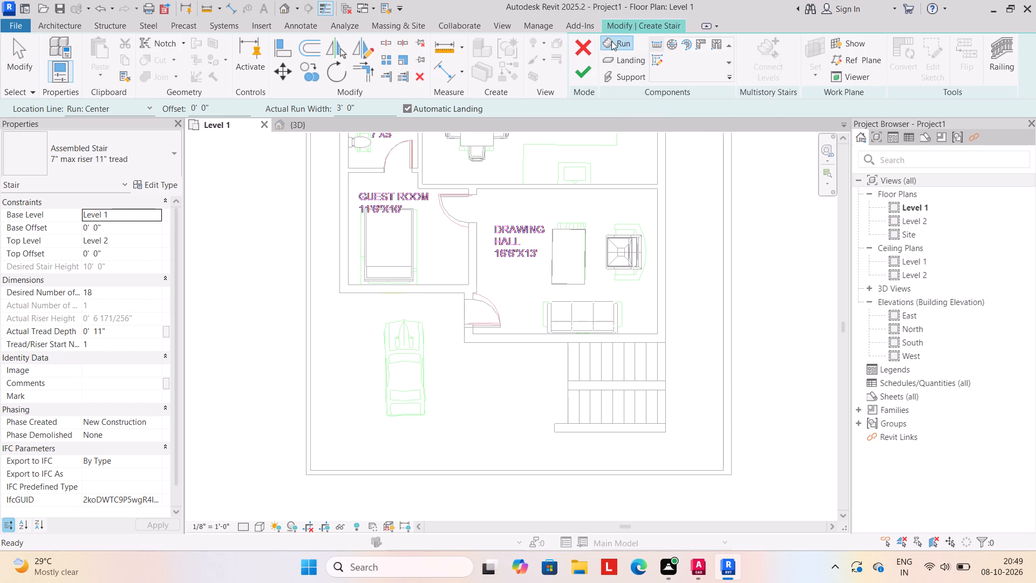
click(611, 41)
click(652, 59)
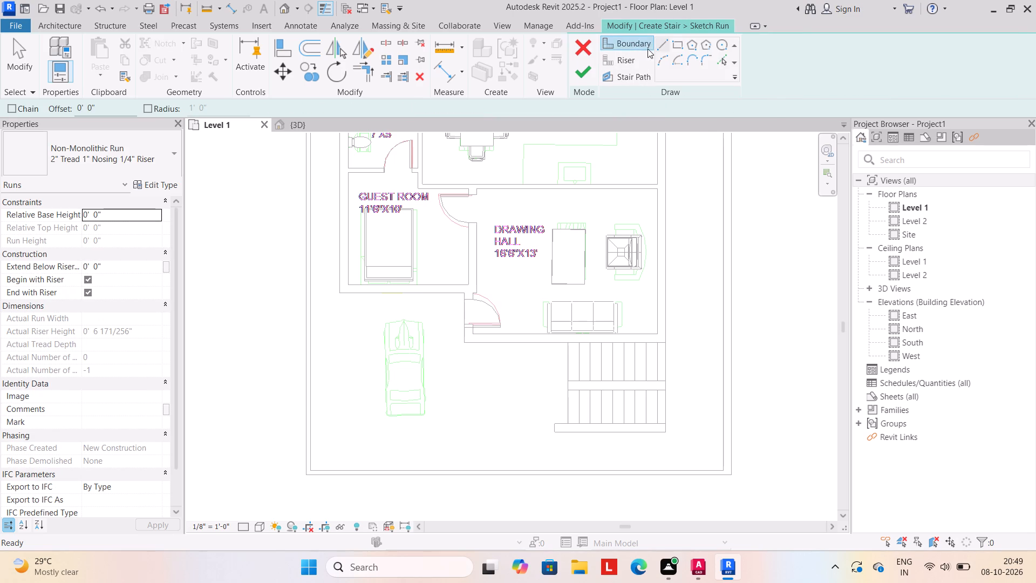
click(660, 42)
scroll(629, 409, up, 3)
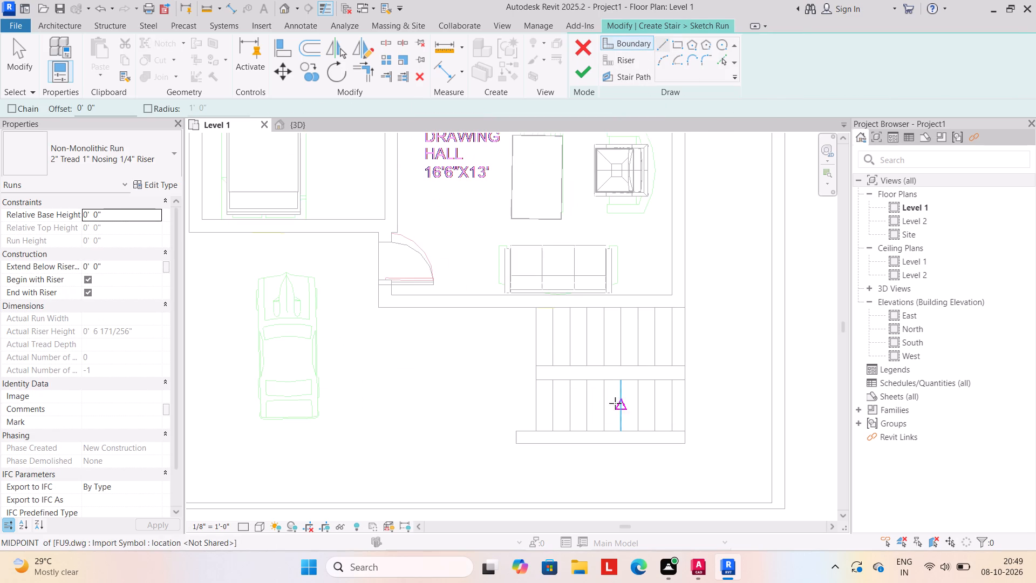
click(535, 310)
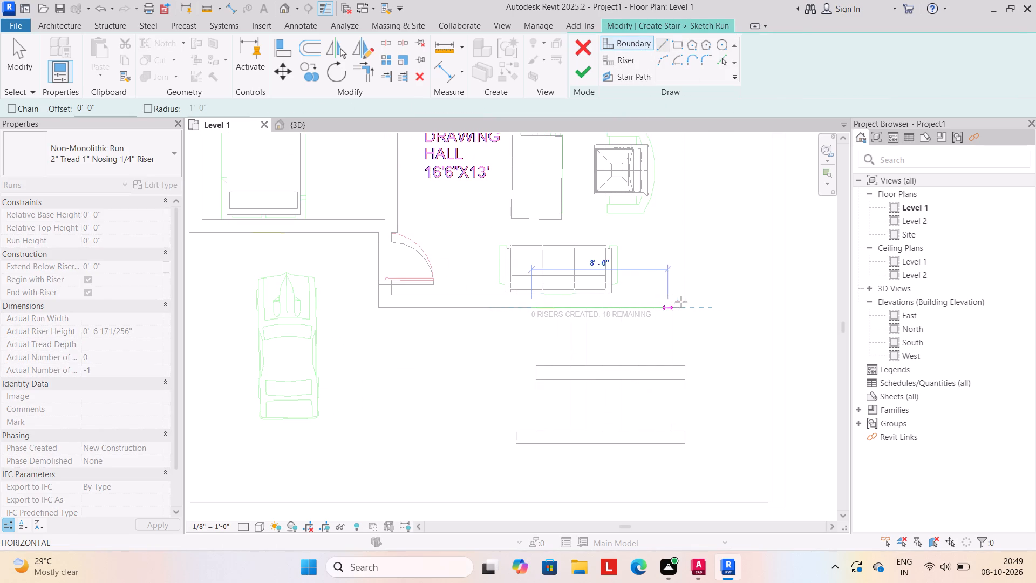
click(685, 304)
click(685, 309)
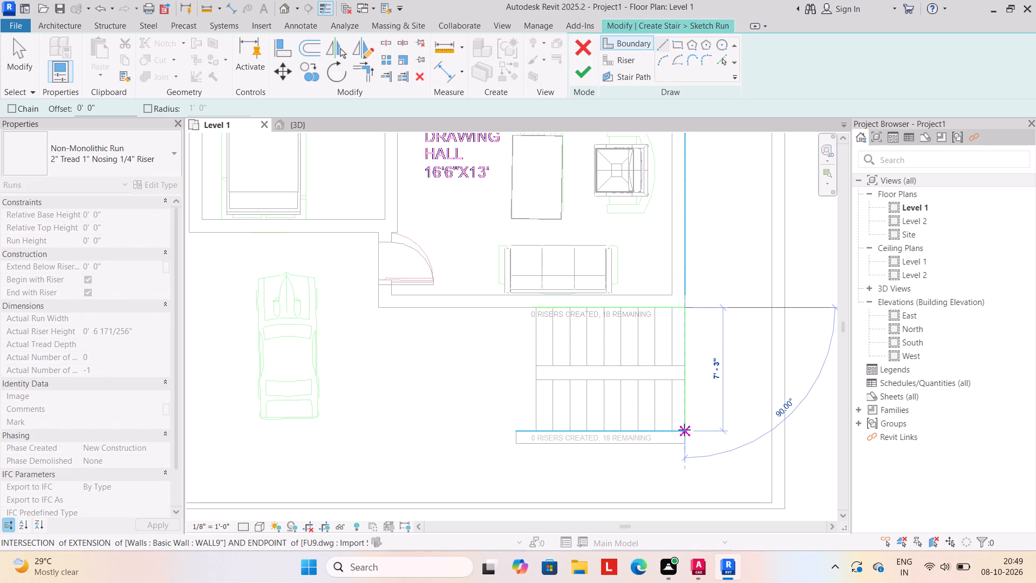
click(686, 443)
click(685, 446)
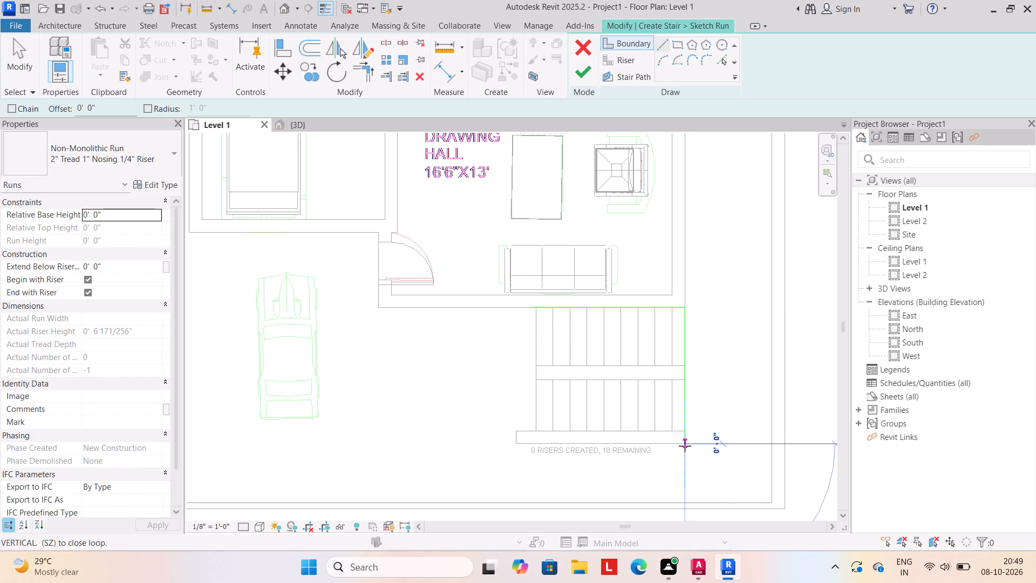
click(518, 445)
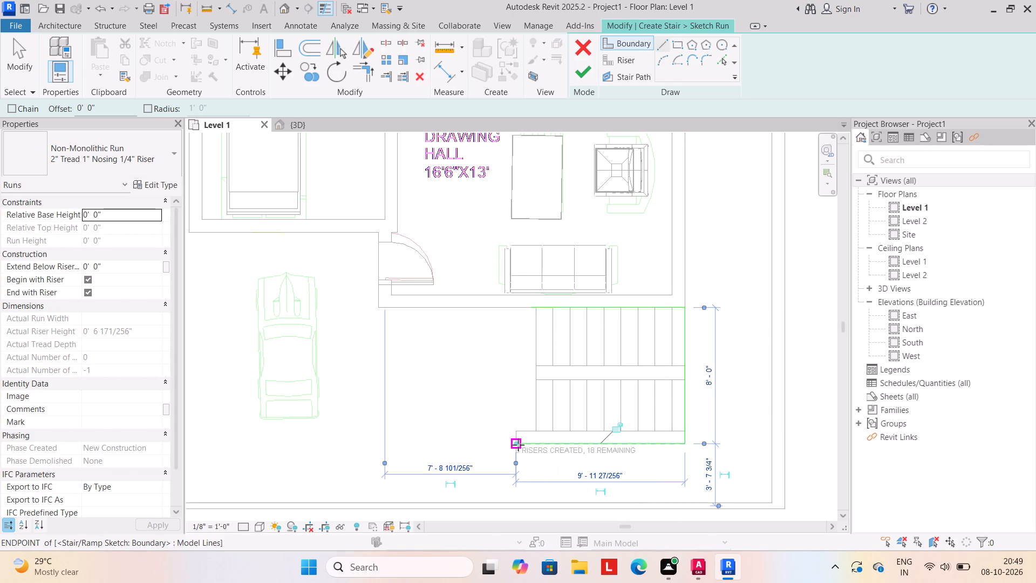
key(Escape)
Draw two parallel boundary lines about 8'-9" long along both edges of the 10" gap between the drawn stair flights.
click(540, 367)
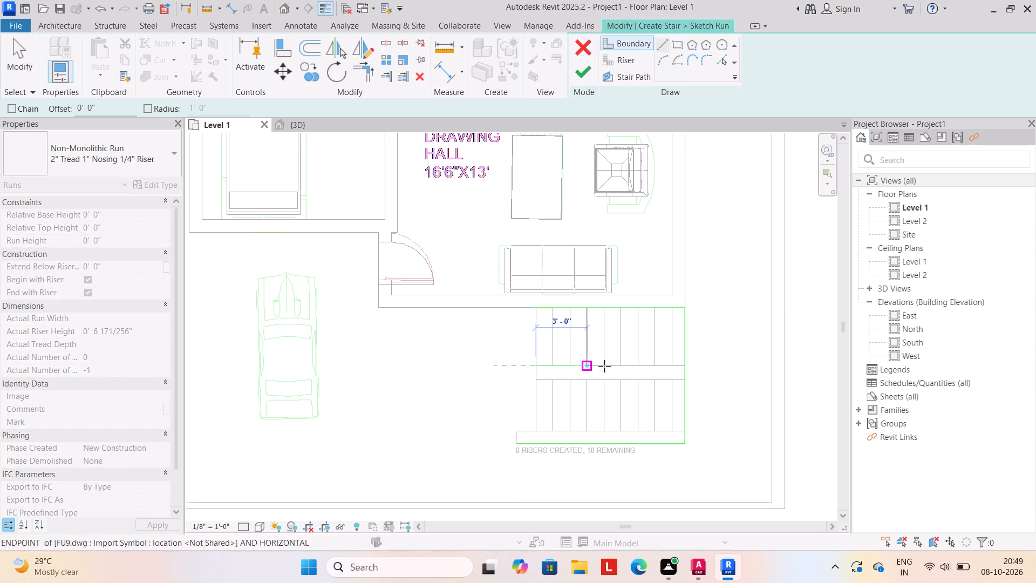
click(681, 369)
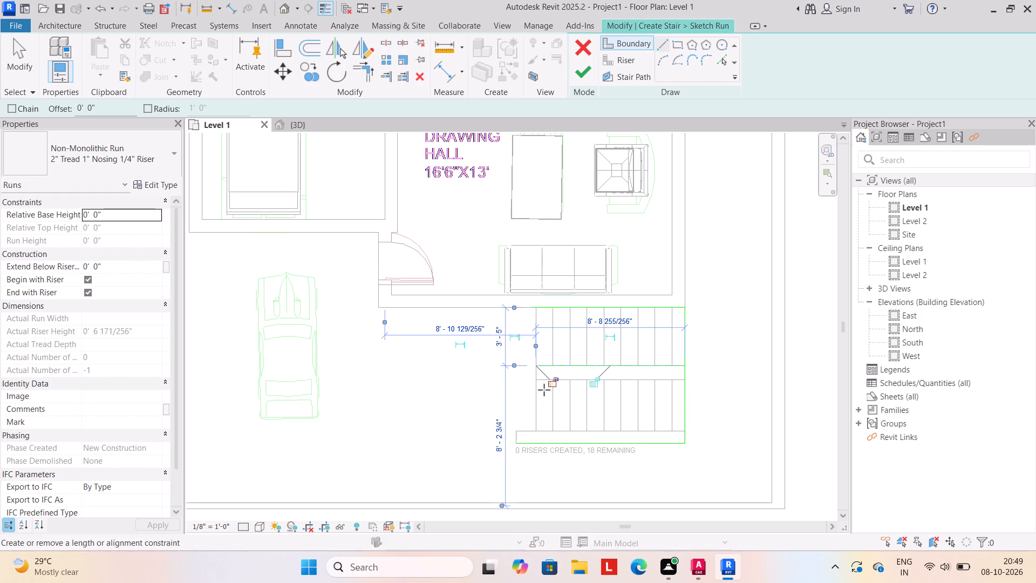
click(538, 381)
click(682, 380)
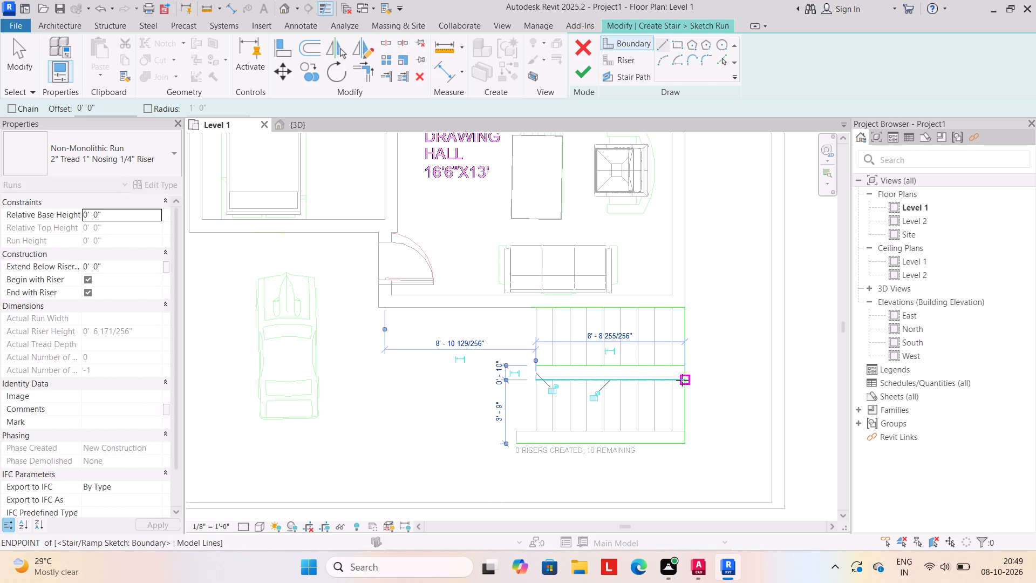
key(Escape)
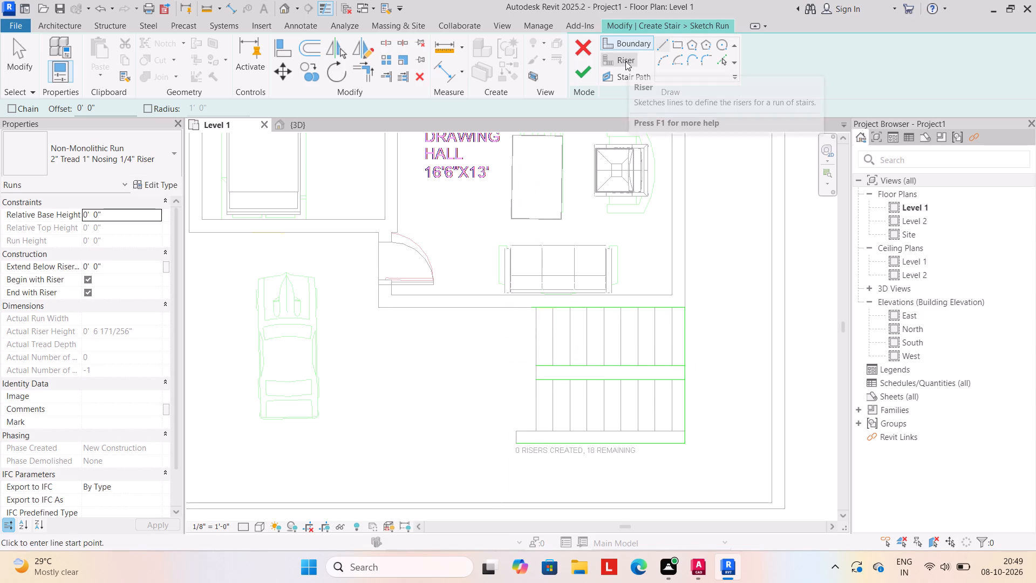
Sketch the first four riser lines of the upper flight over the drawn treads, starting at its left end, 3'-5" long and 1' apart.
click(625, 61)
click(663, 42)
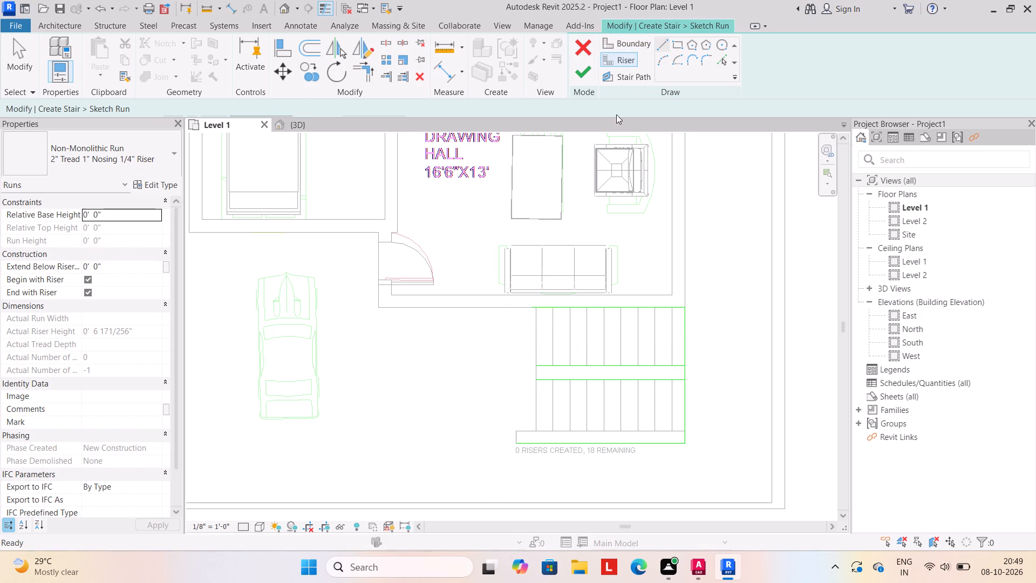
click(537, 308)
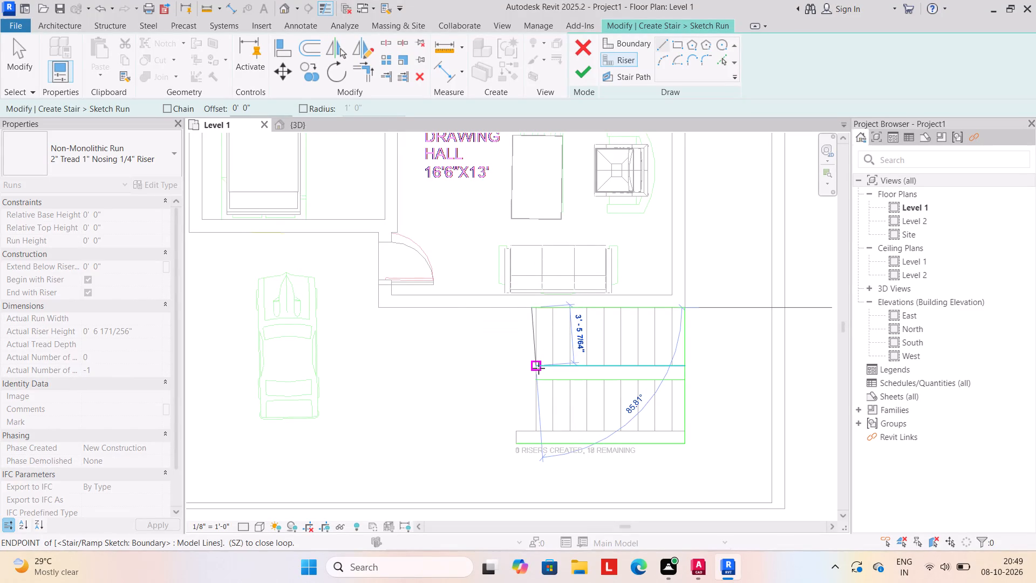
key(Escape)
scroll(539, 363, up, 3)
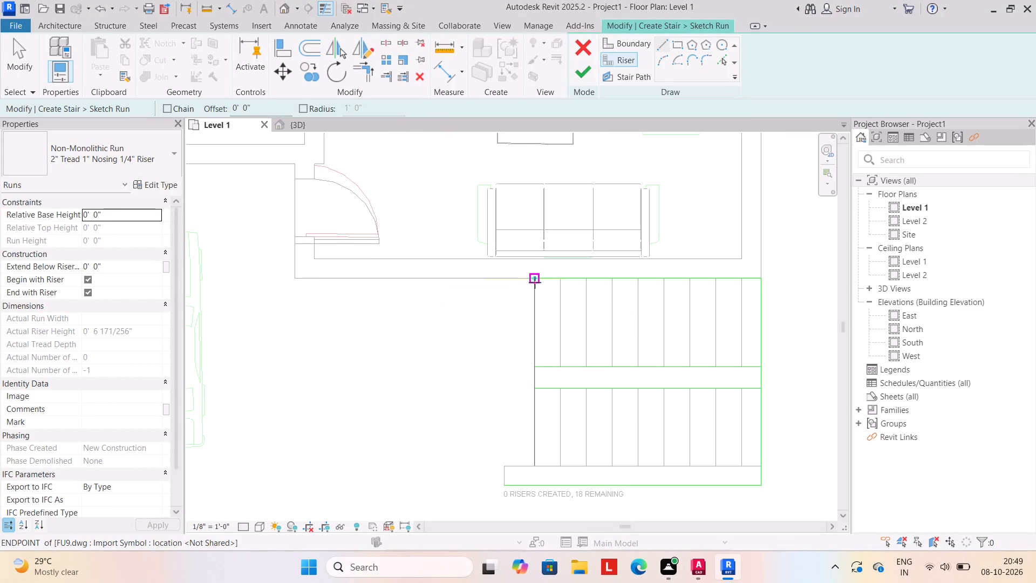
click(535, 282)
click(535, 368)
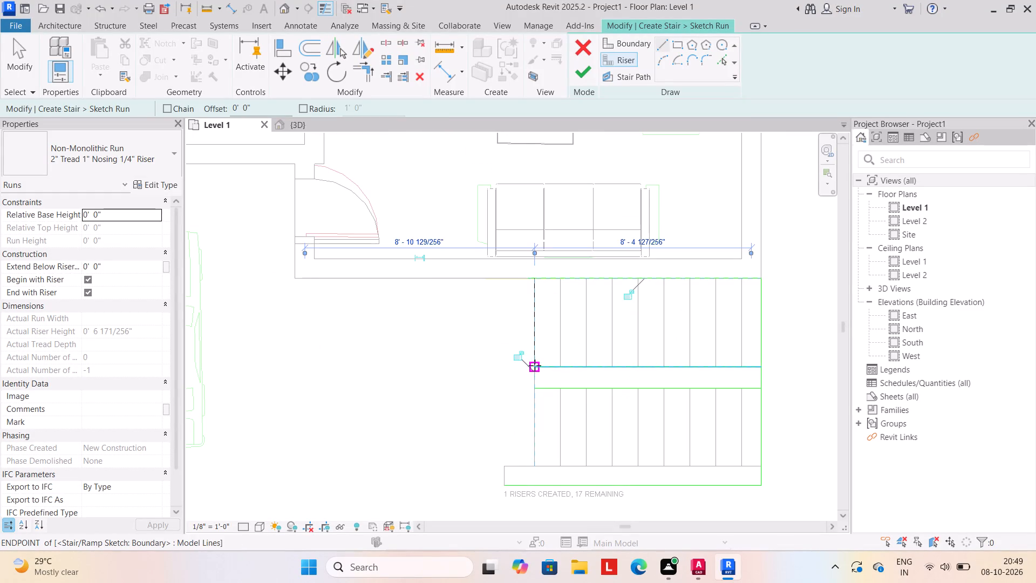
key(Escape)
click(561, 277)
click(558, 367)
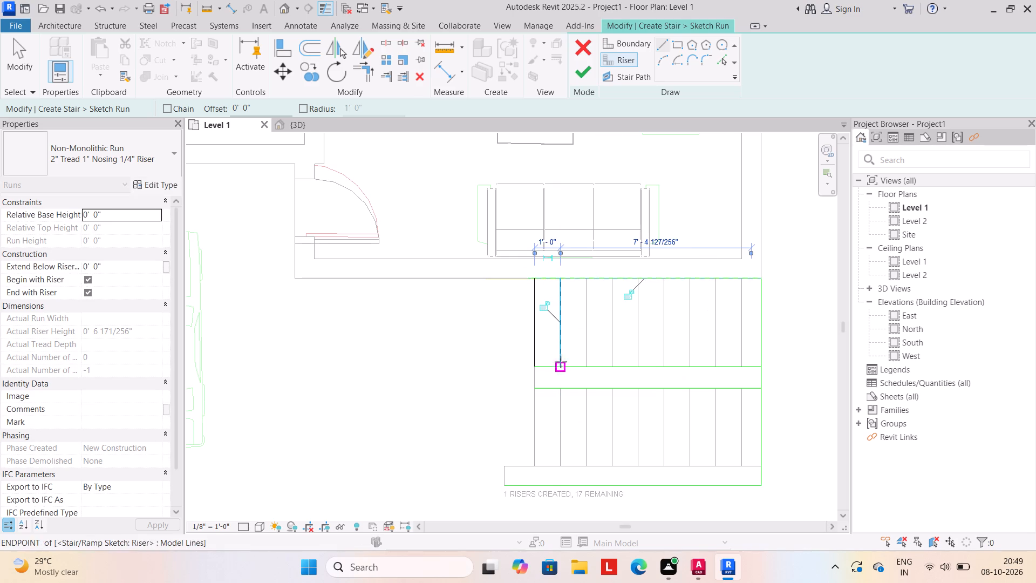
click(583, 277)
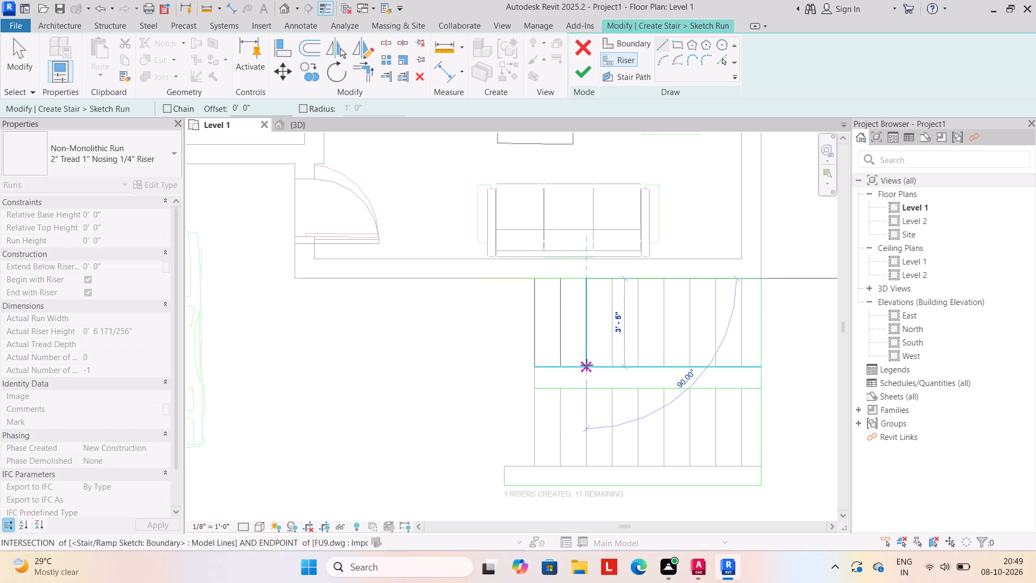
click(587, 367)
click(612, 280)
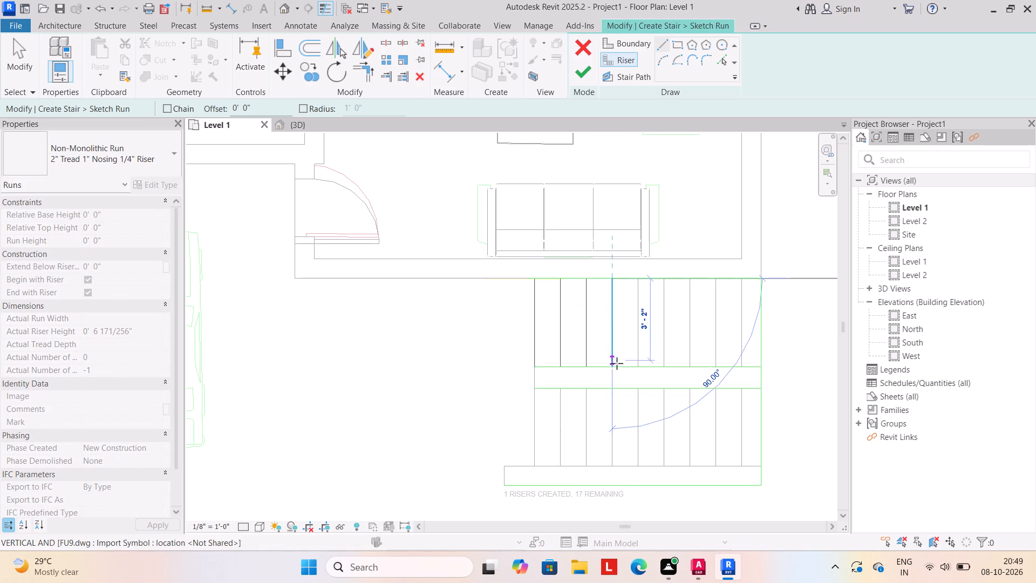
click(614, 368)
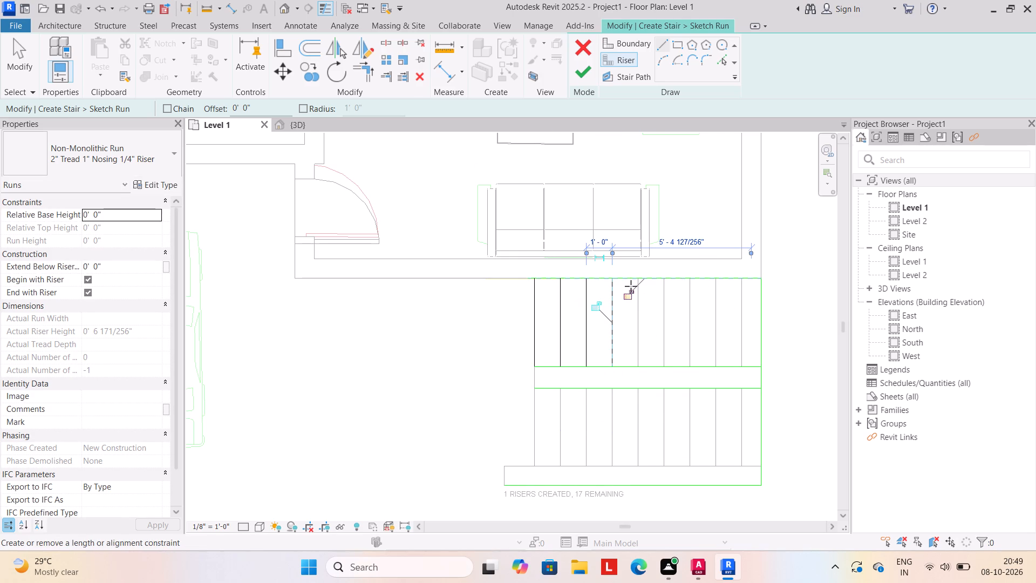
Sketch the upper flight's remaining five 3'-5" riser lines over the drawn treads, continuing to its right end.
click(637, 279)
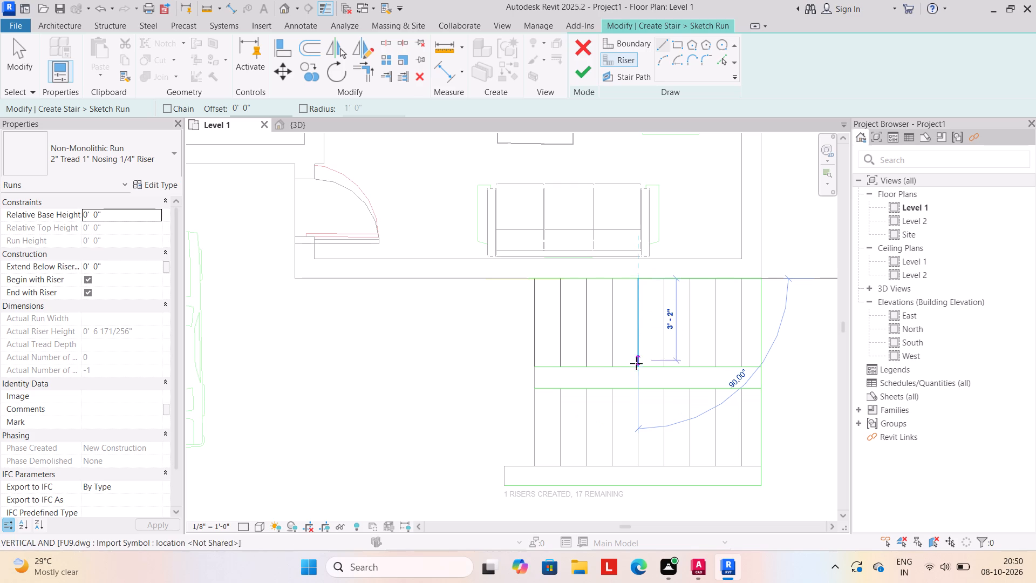
click(636, 367)
click(663, 279)
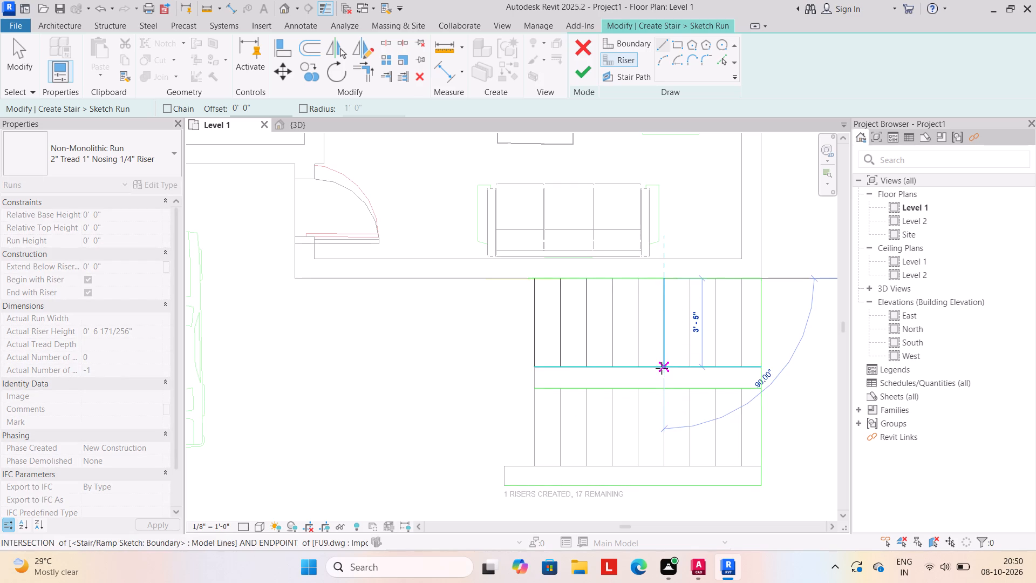
click(662, 368)
click(690, 280)
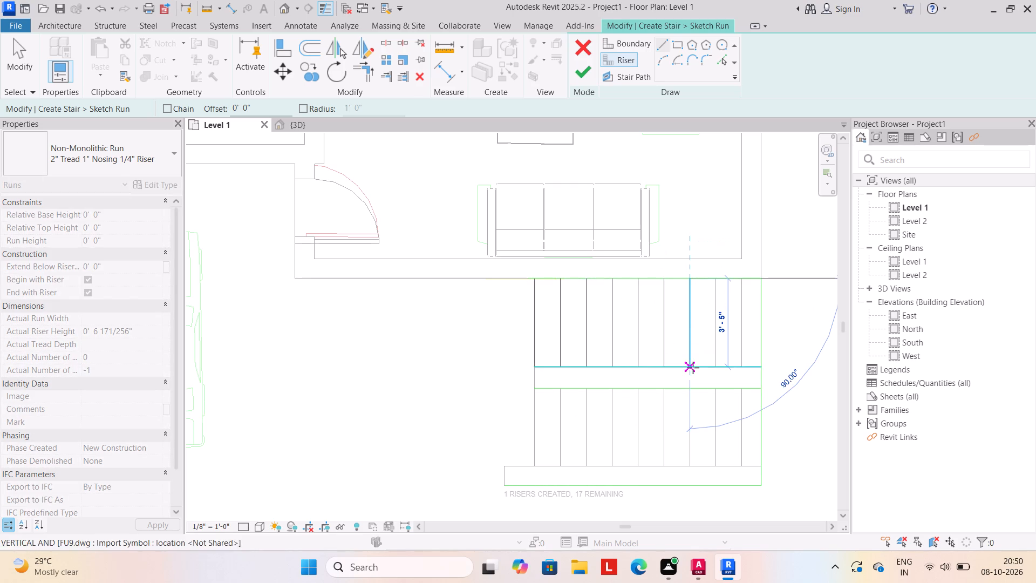
click(691, 369)
click(714, 280)
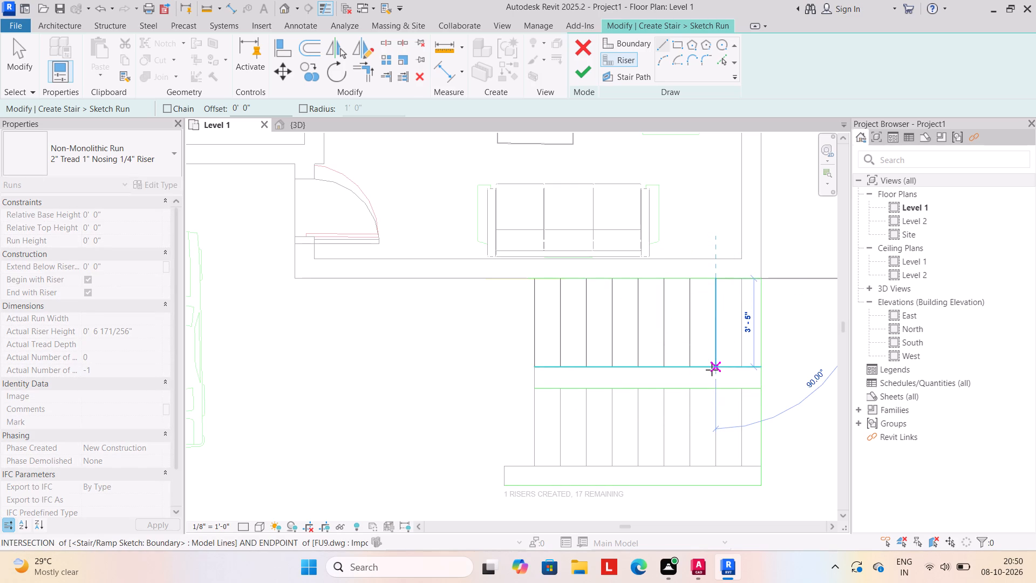
click(717, 366)
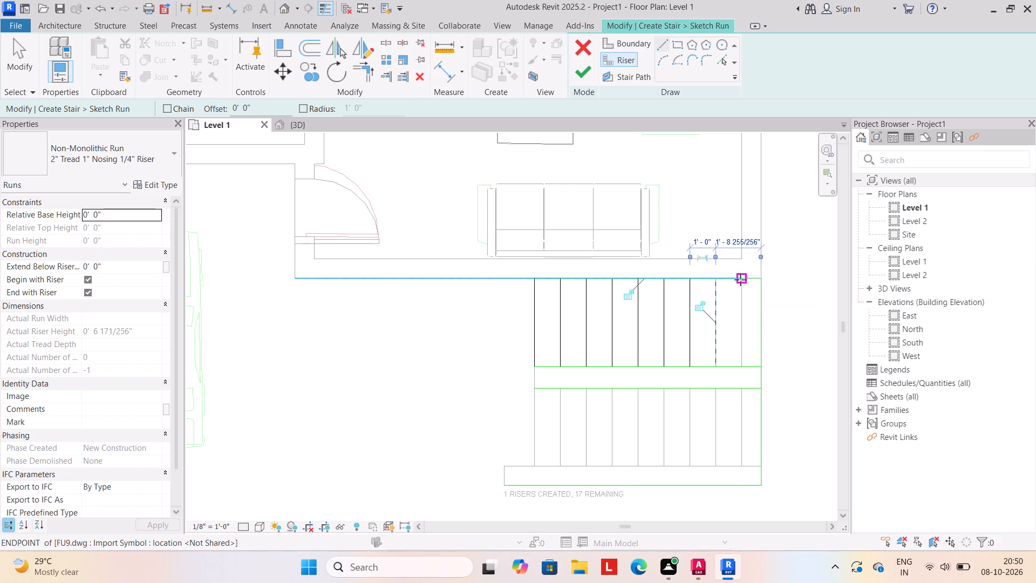
drag(740, 280, 740, 286)
click(741, 366)
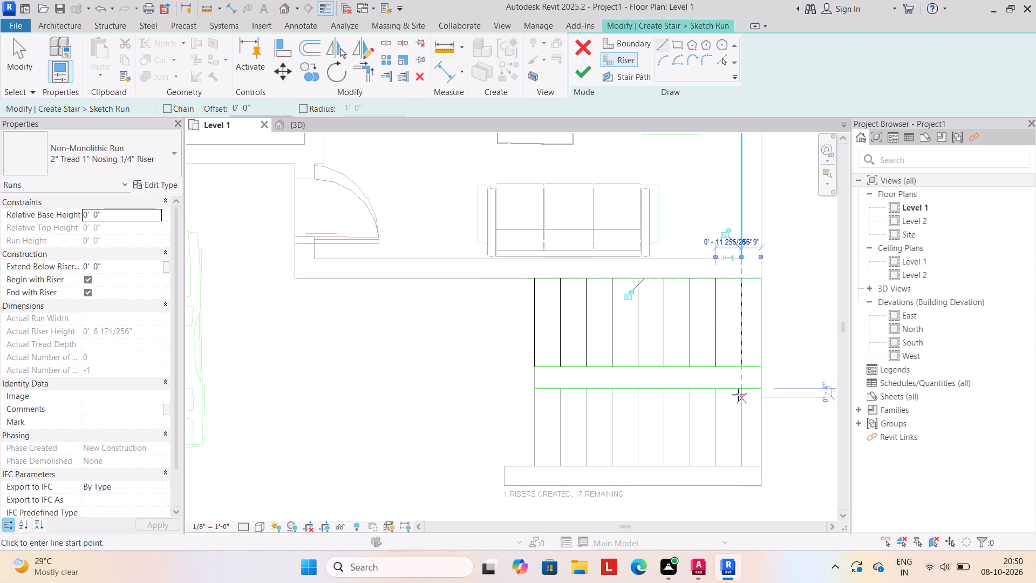
Sketch five riser lines of the lower flight over the drawn treads, starting at its right end, 3' long and 1' apart.
drag(742, 391, 742, 403)
click(743, 464)
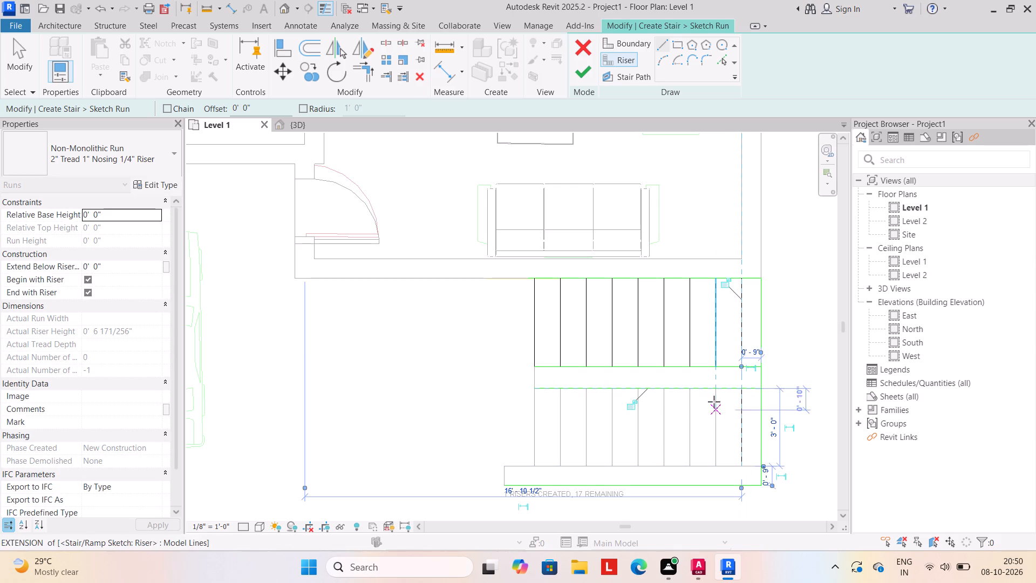
click(715, 389)
click(715, 468)
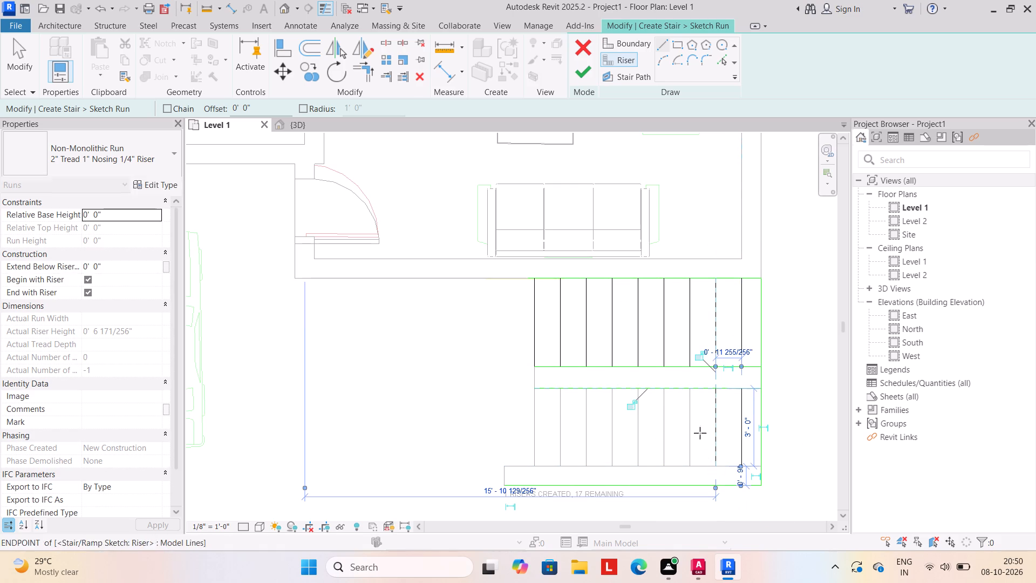
click(688, 390)
click(689, 468)
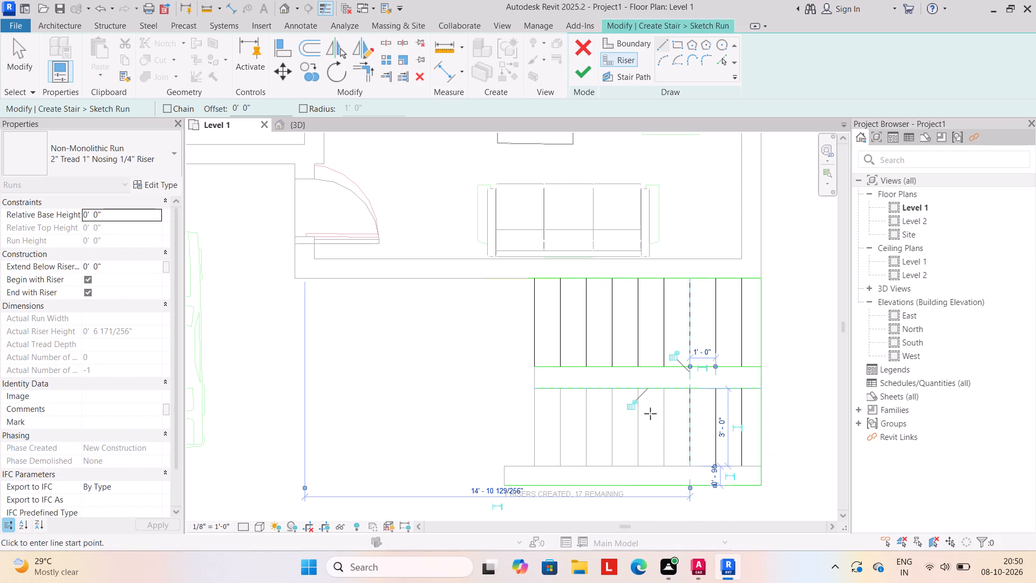
click(662, 389)
click(664, 465)
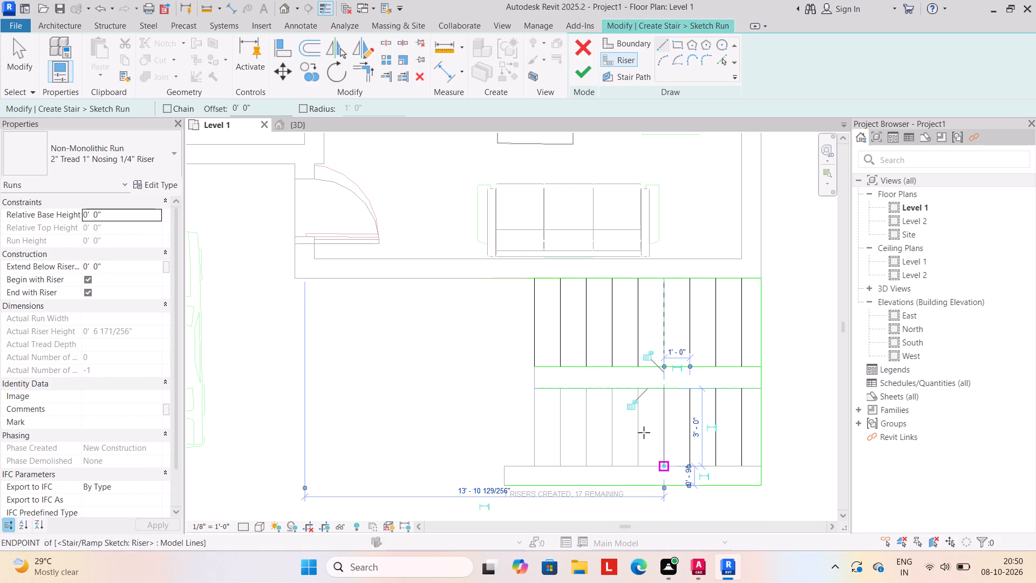
drag(637, 390, 639, 398)
click(638, 465)
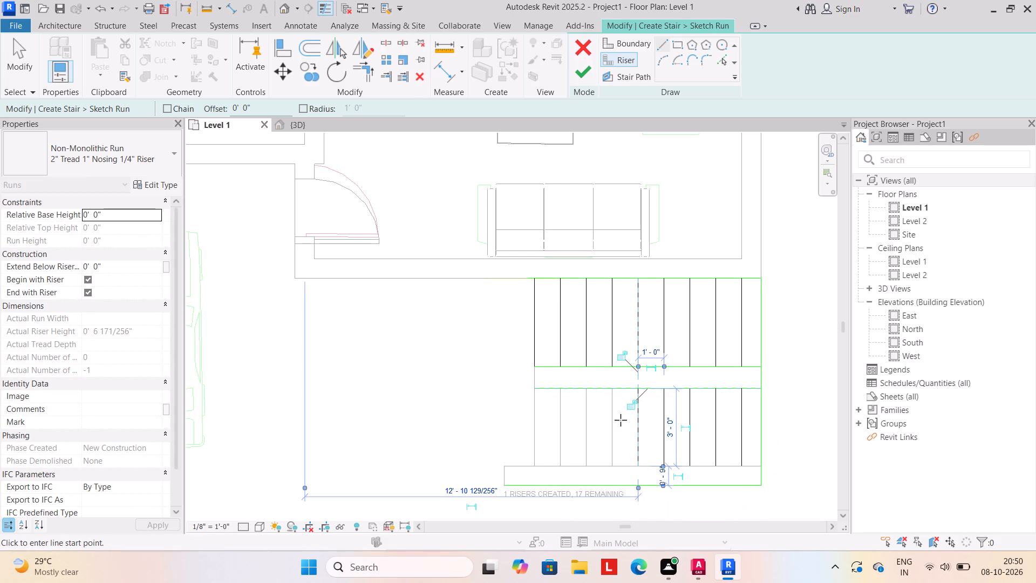
Sketch the lower flight's remaining four 3' riser lines over the drawn treads, ending at its left end.
click(613, 392)
click(613, 465)
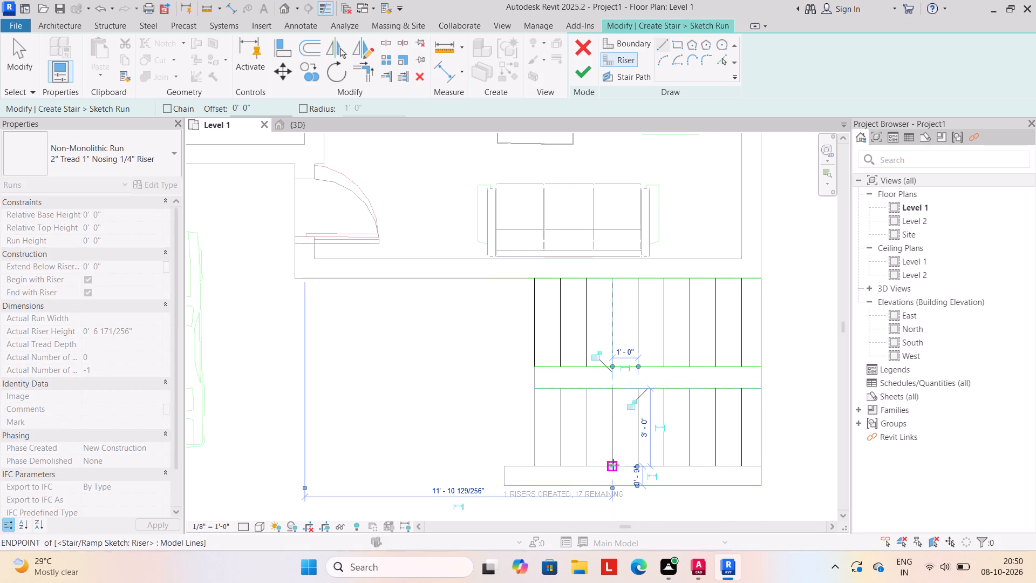
click(586, 392)
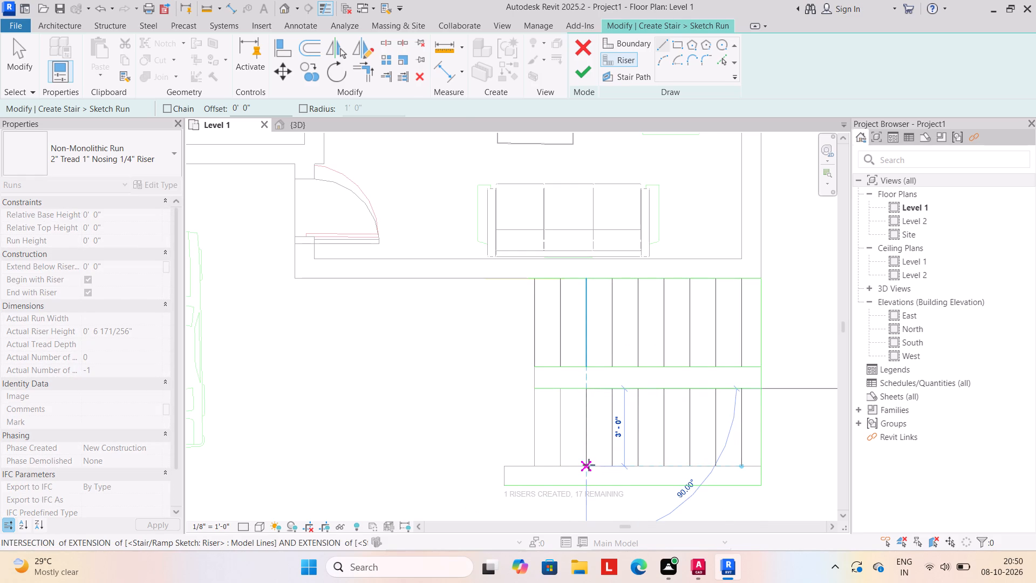
click(587, 465)
click(560, 391)
click(563, 463)
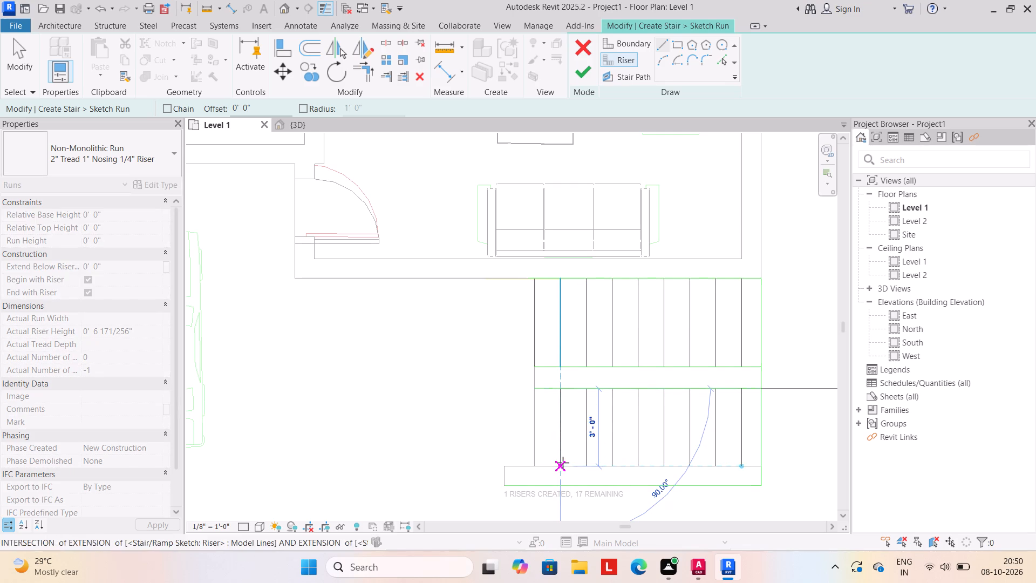
click(533, 391)
click(533, 465)
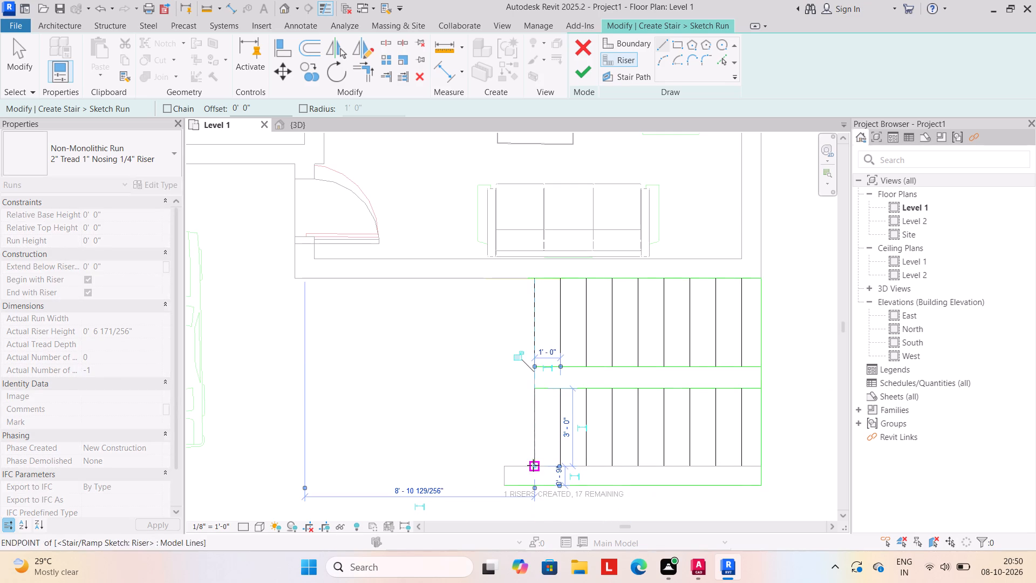
key(Escape)
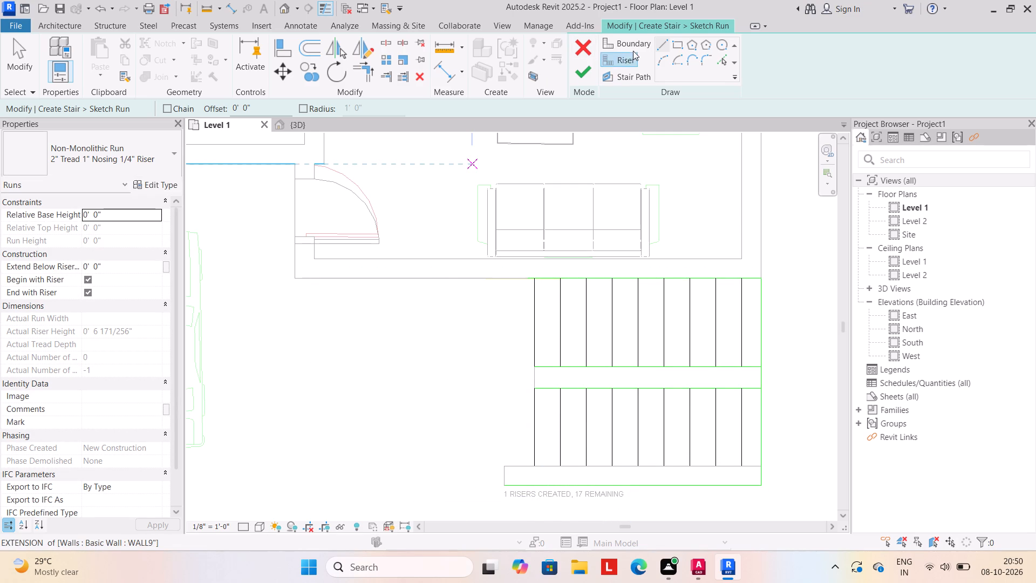
Sketch a U-shaped stair path from the upper flight's left end, about 8'-3" across, 4' down and back along the lower flight.
click(636, 76)
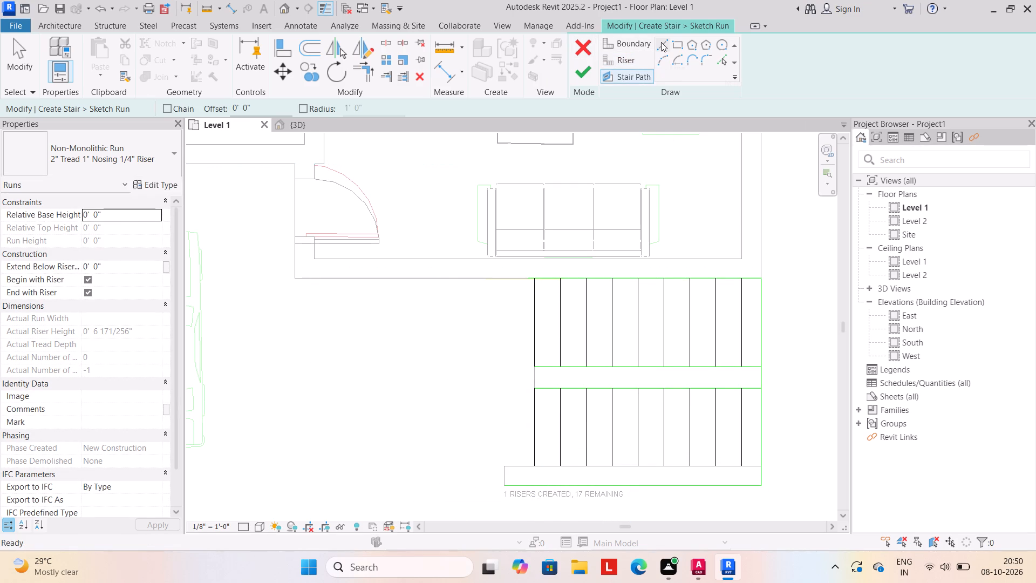
click(661, 42)
click(534, 325)
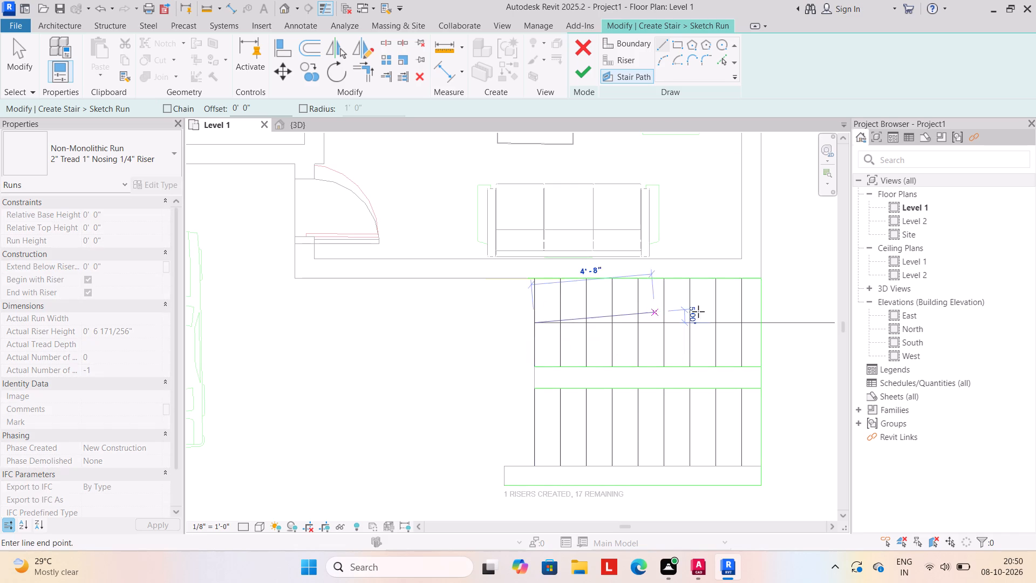
click(748, 315)
drag(746, 325, 746, 330)
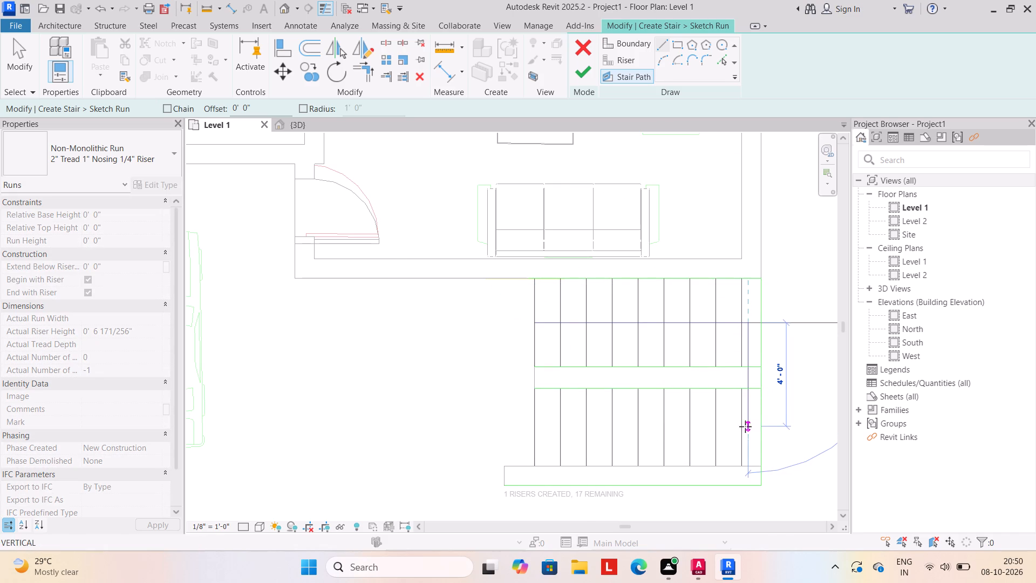
click(749, 429)
click(746, 424)
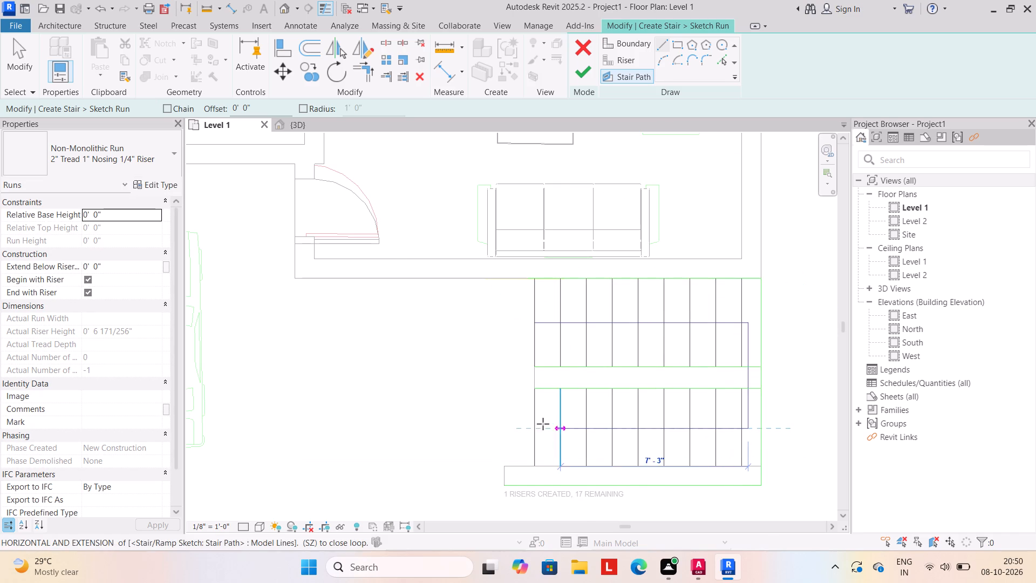
click(533, 423)
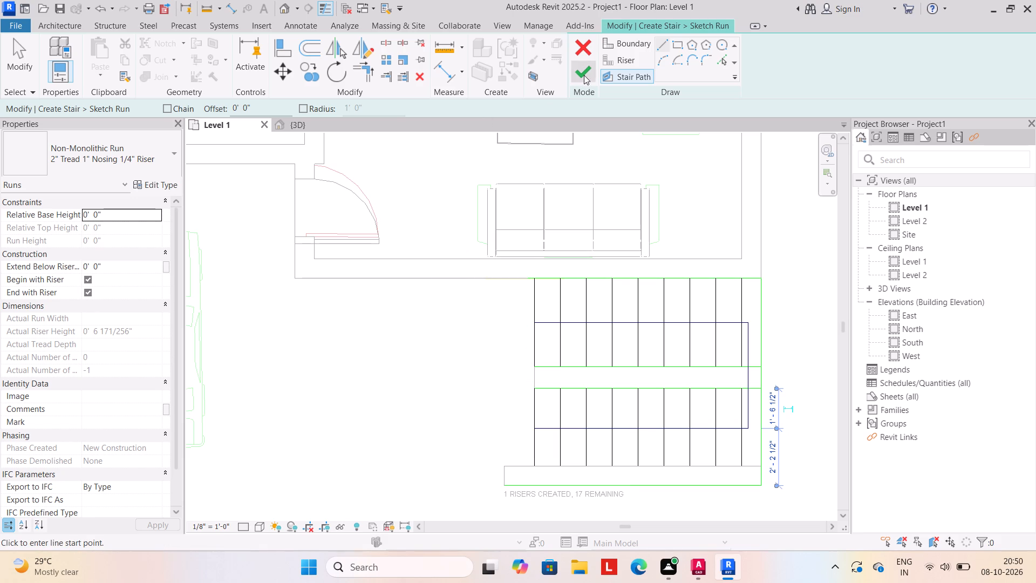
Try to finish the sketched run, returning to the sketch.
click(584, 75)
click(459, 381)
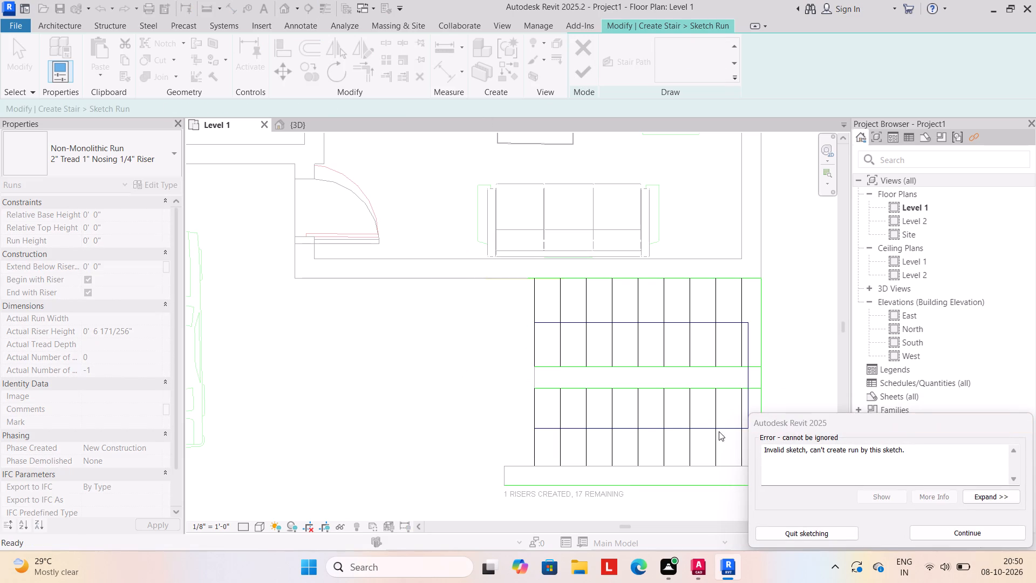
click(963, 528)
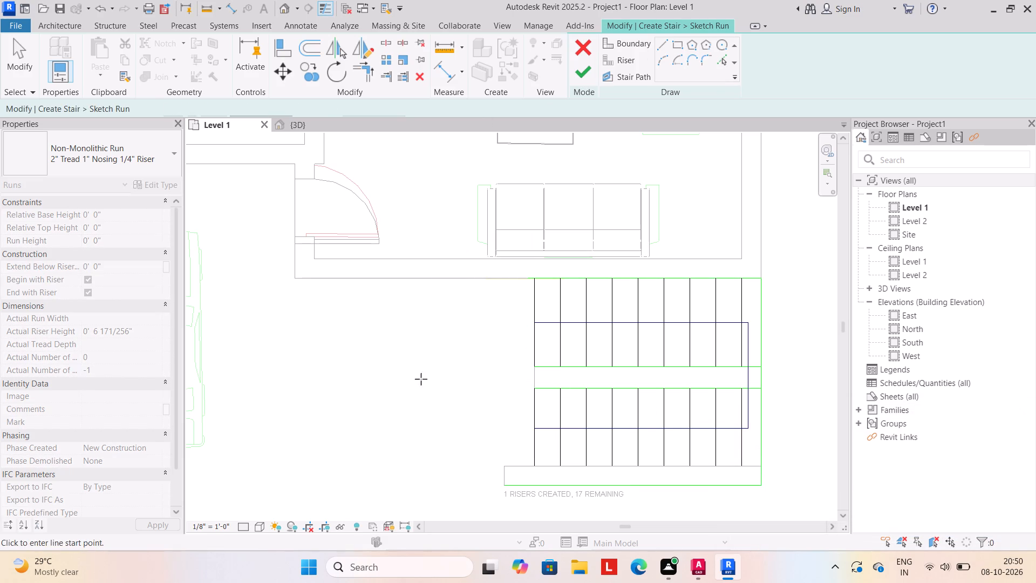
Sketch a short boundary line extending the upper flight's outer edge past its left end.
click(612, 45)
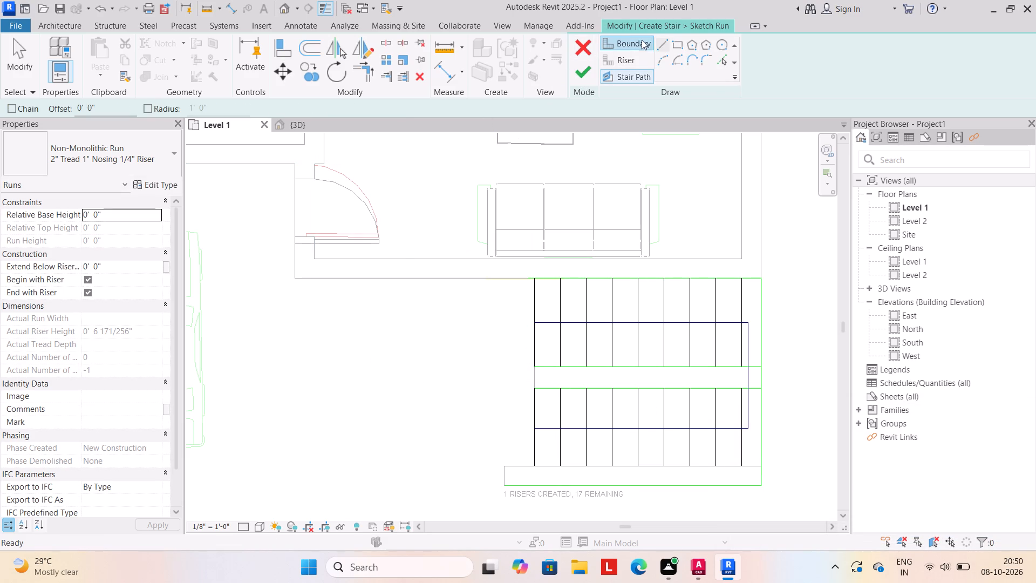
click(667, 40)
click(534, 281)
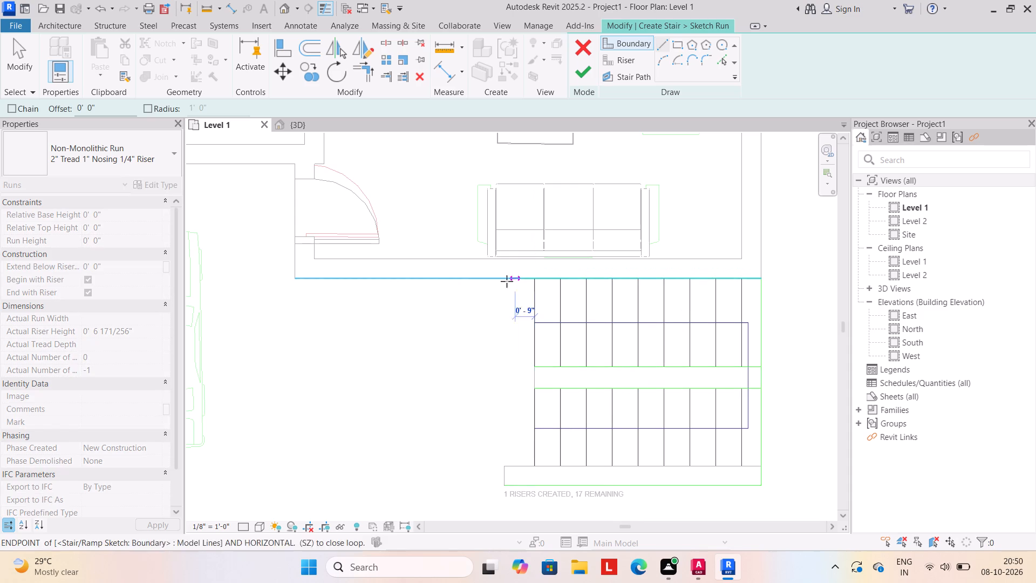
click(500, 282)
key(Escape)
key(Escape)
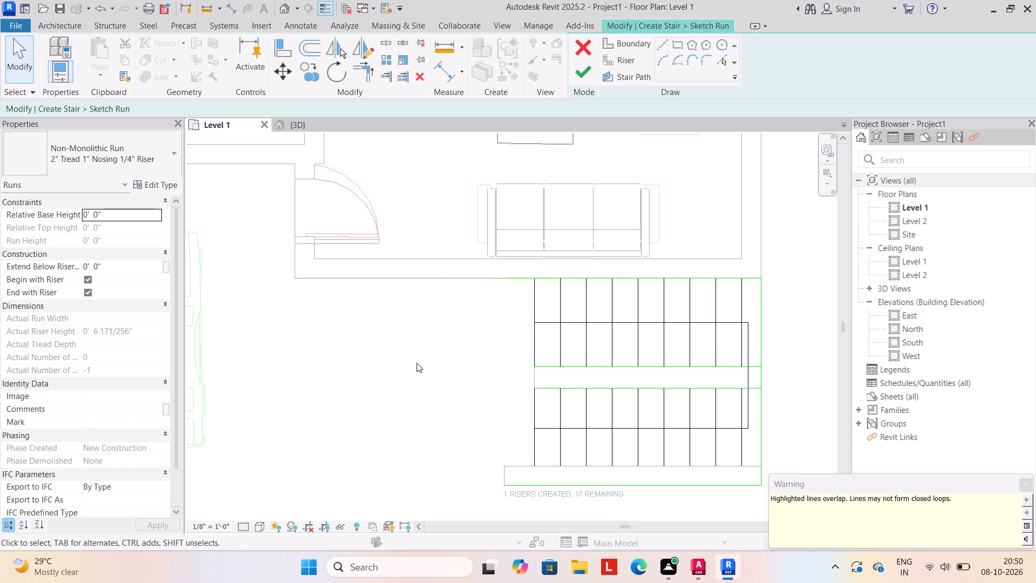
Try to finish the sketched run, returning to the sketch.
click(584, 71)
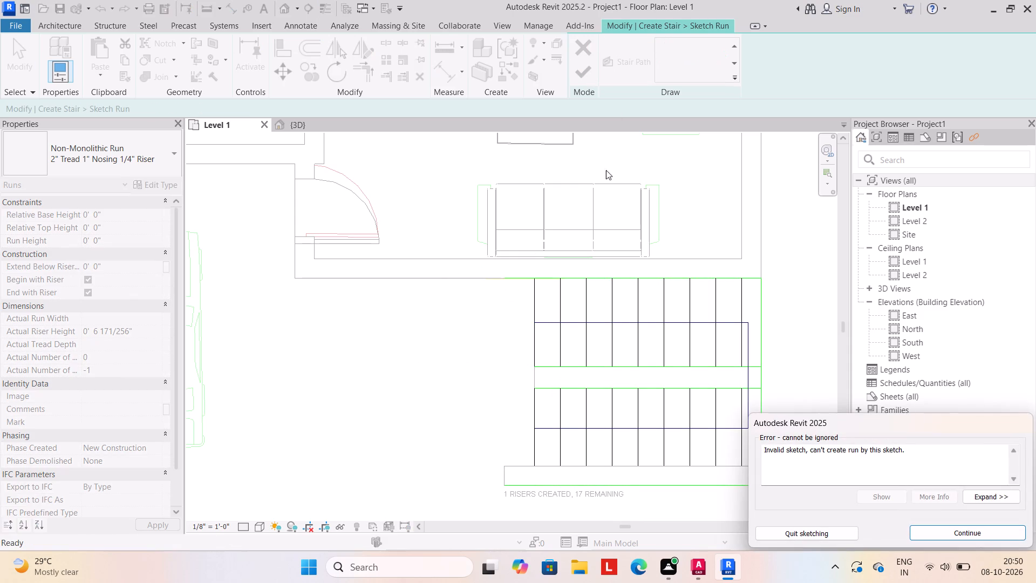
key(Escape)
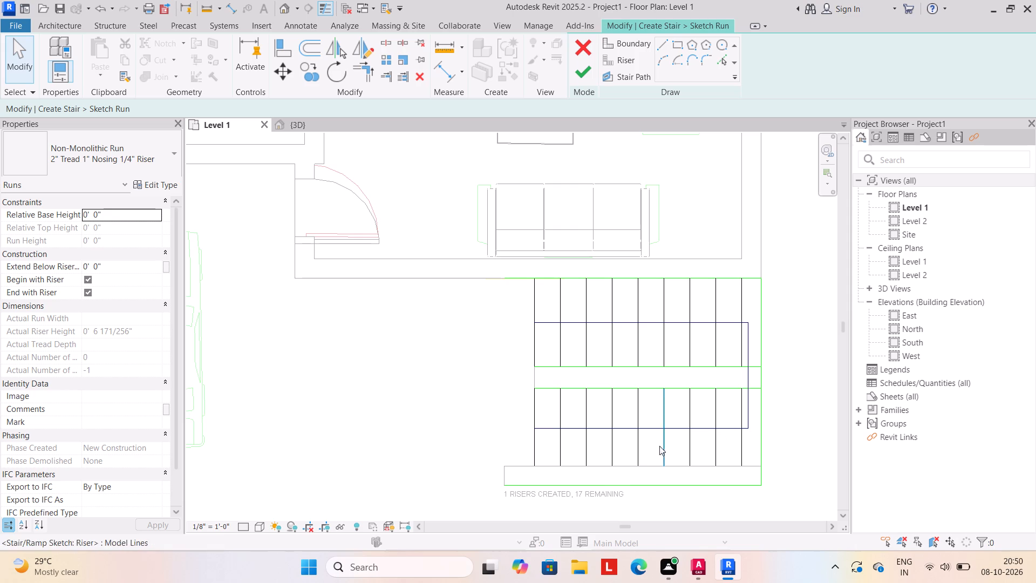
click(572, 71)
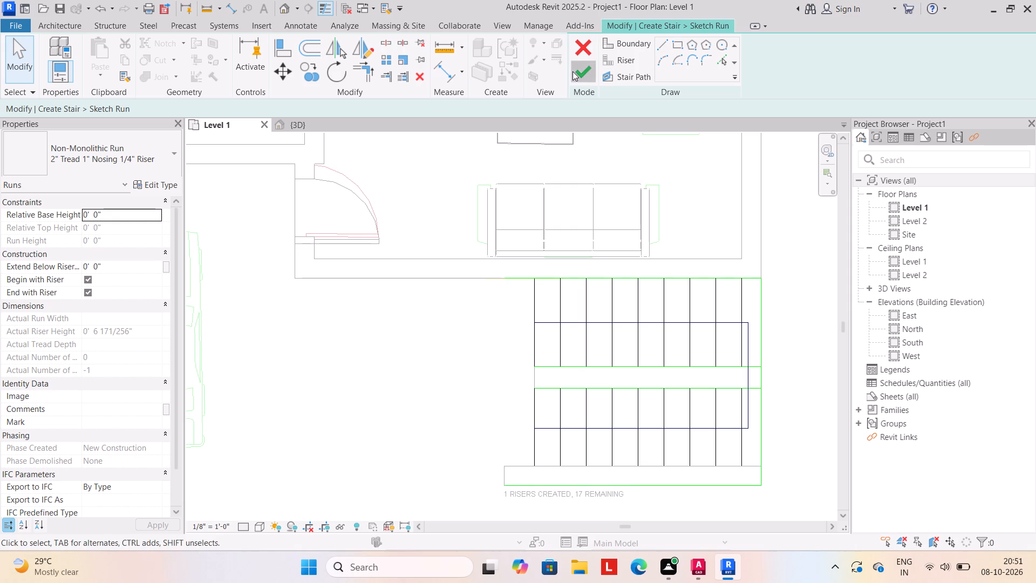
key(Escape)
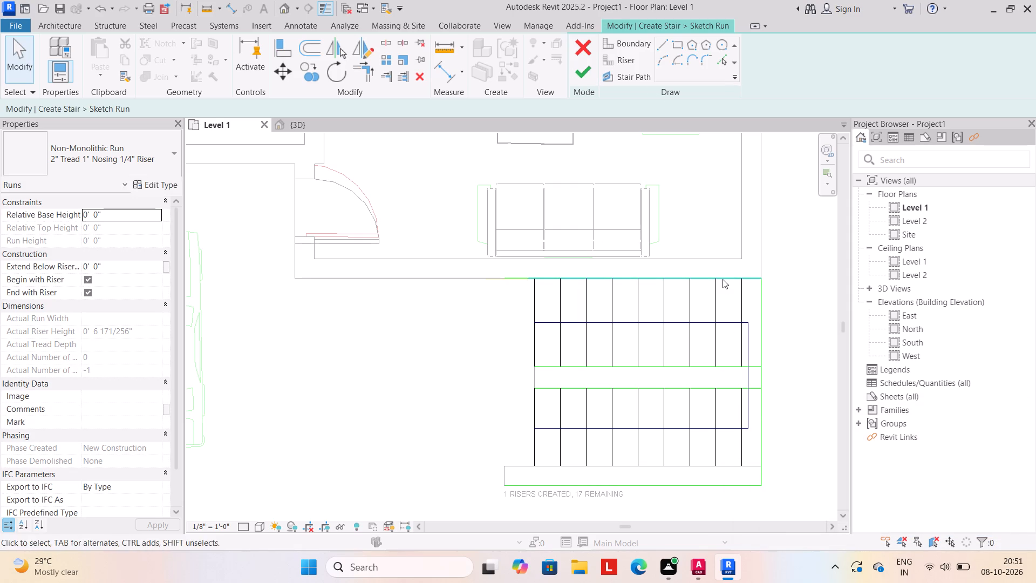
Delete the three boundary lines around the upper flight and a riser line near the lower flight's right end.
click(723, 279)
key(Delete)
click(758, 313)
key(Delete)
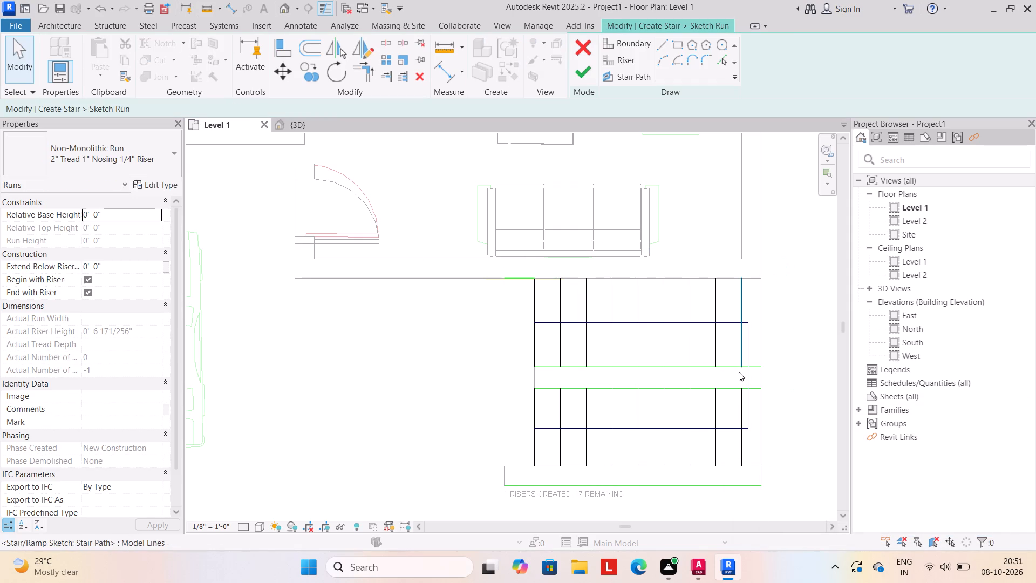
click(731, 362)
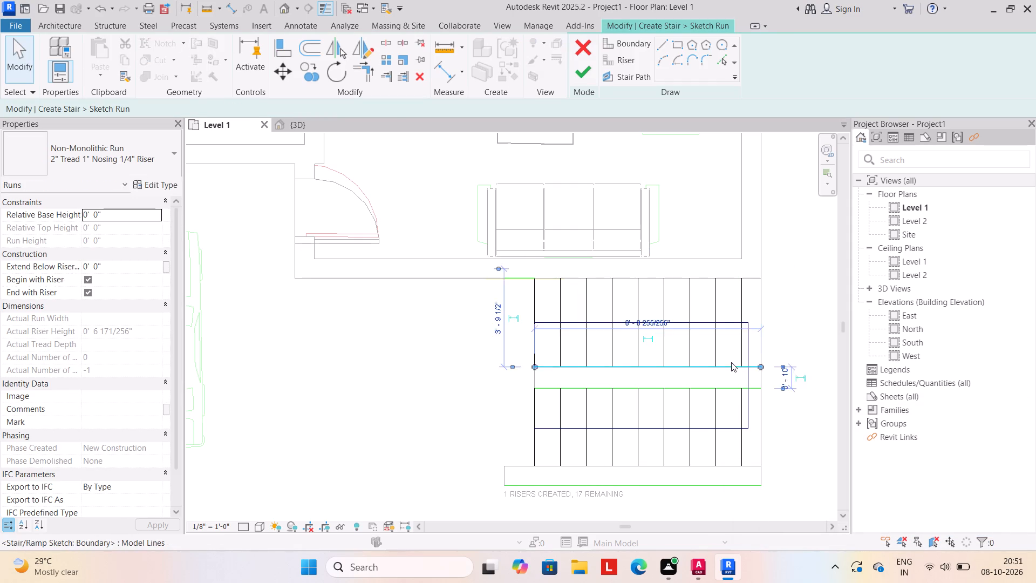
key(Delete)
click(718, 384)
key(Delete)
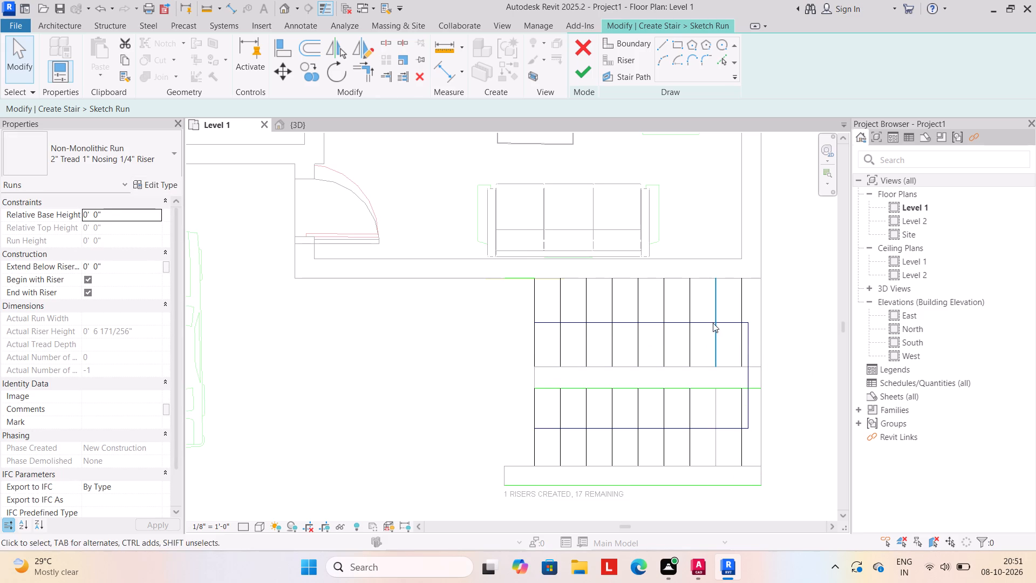
Discard the sketched run and cancel the stair.
click(578, 38)
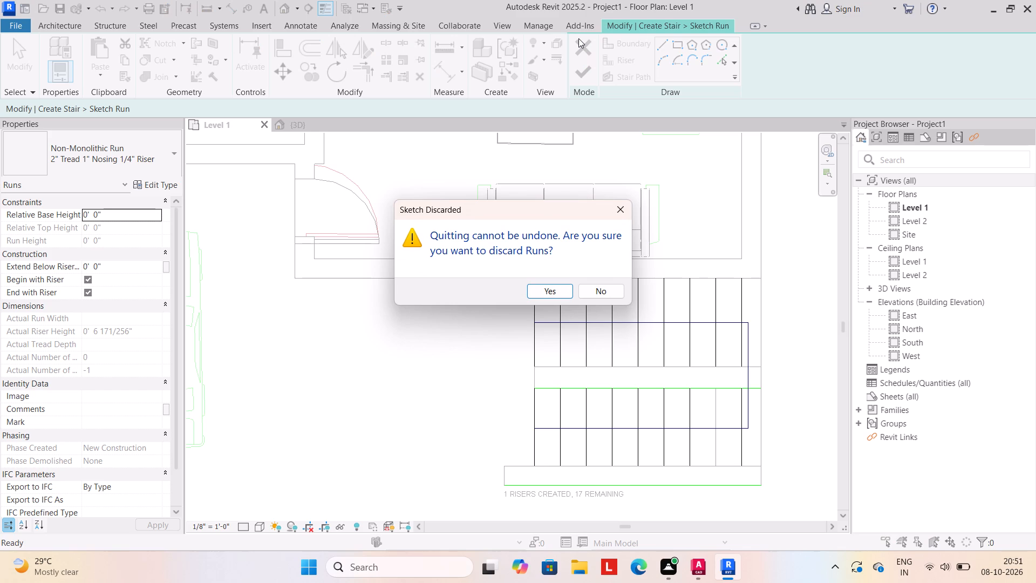
click(547, 294)
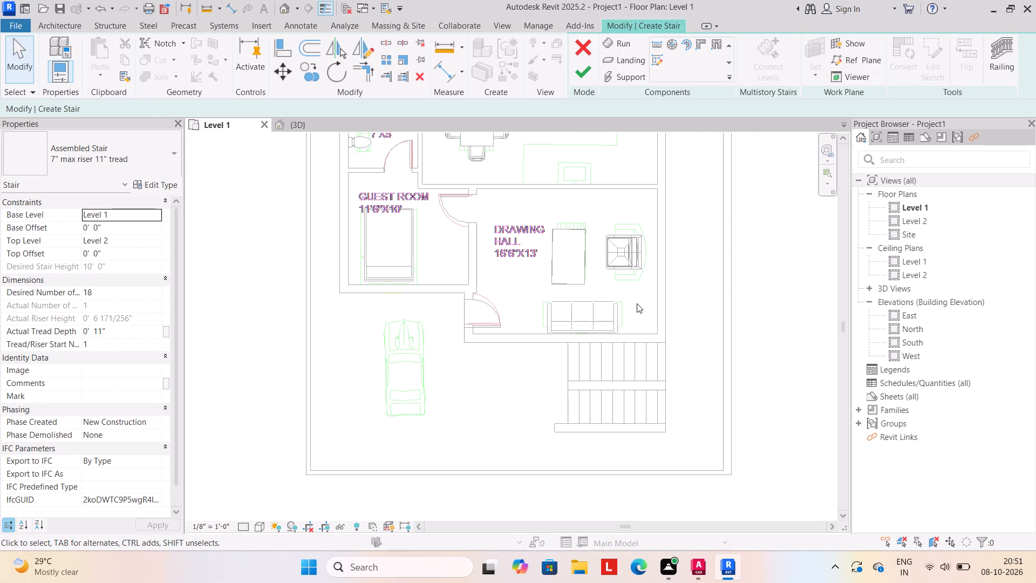
click(581, 38)
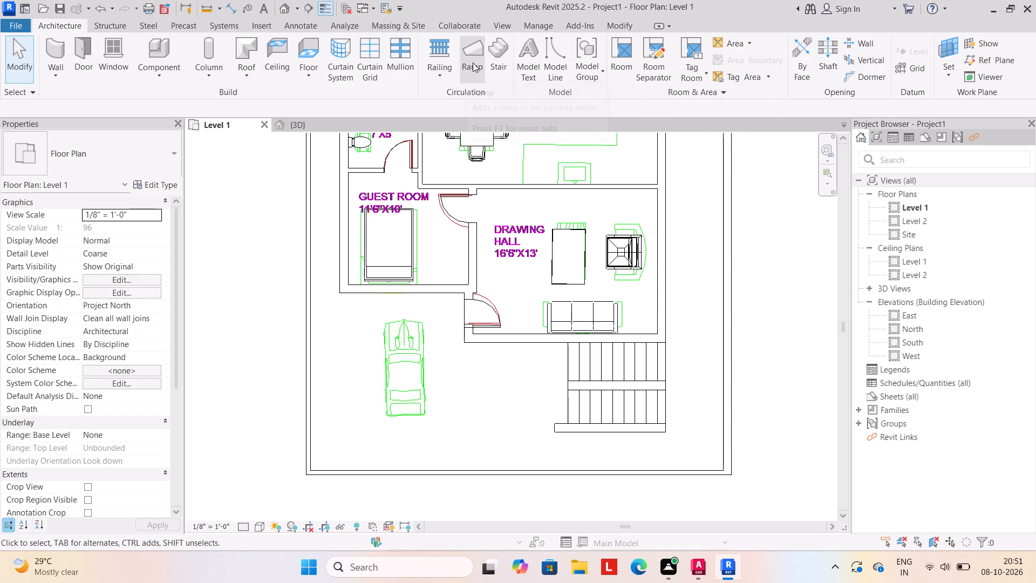
Place a 3' wide U-shaped winder run over the drawn staircase, rotated so both flights open toward its left end.
click(502, 51)
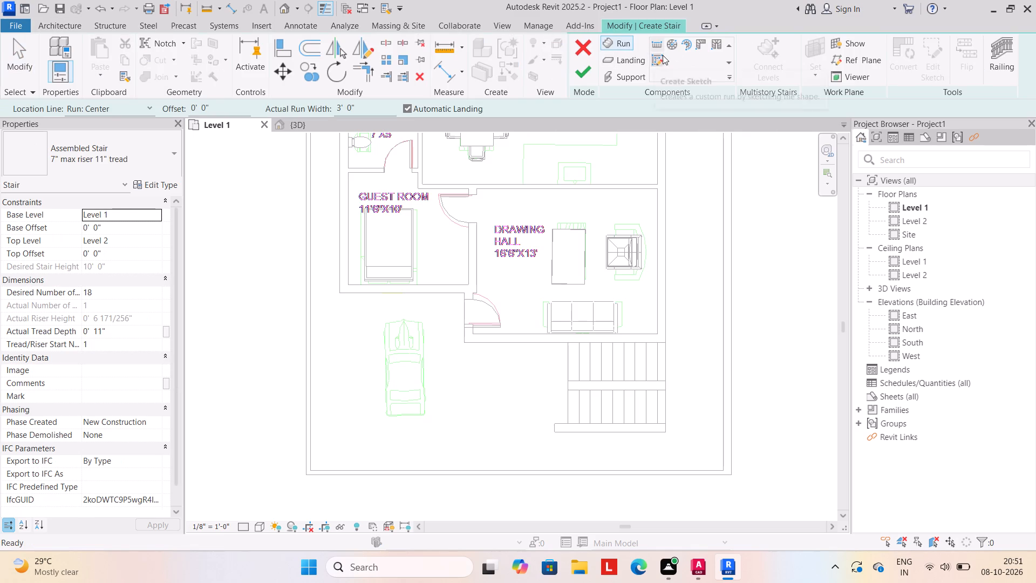
click(721, 42)
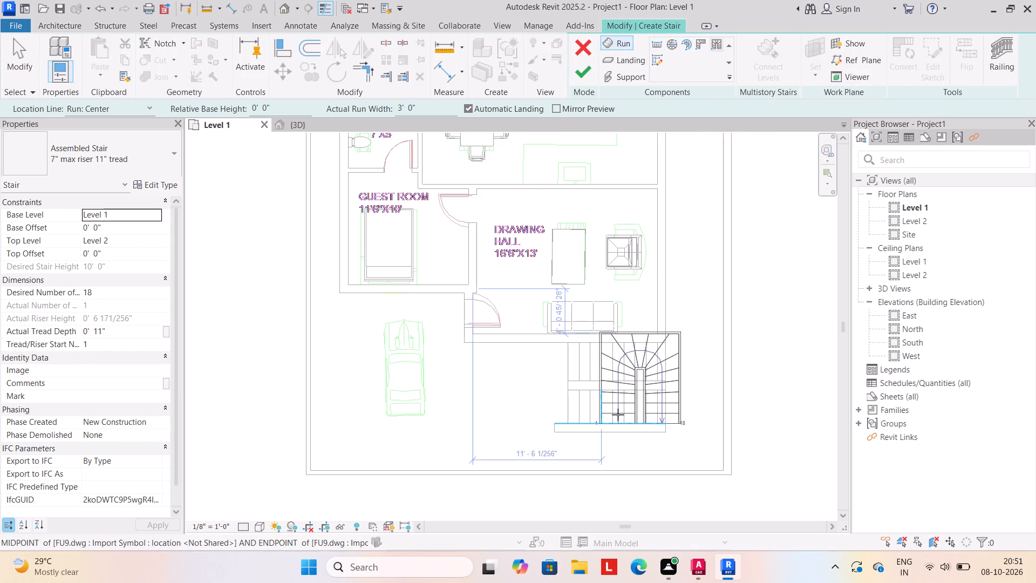
key(space)
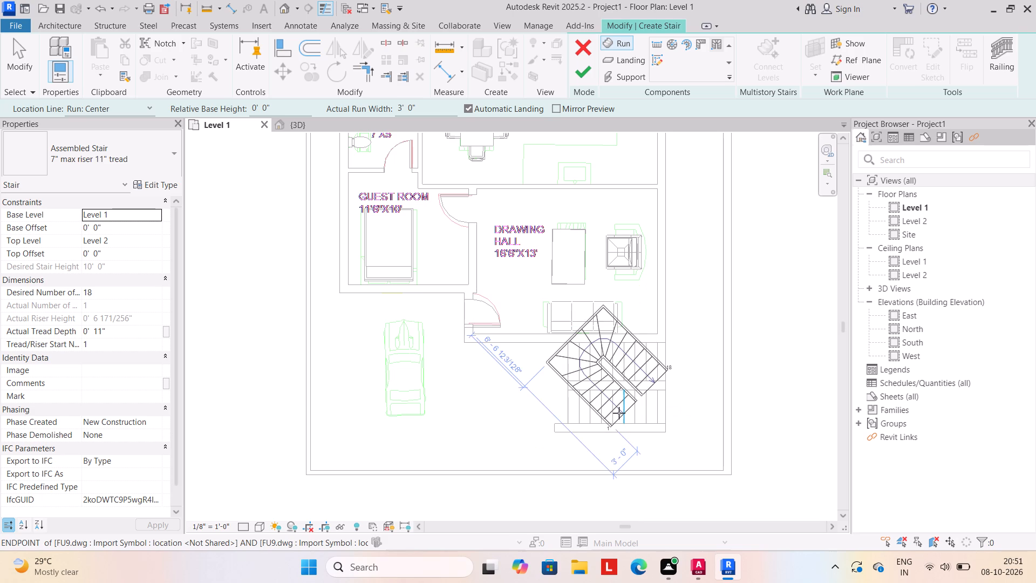
key(space)
key(space)
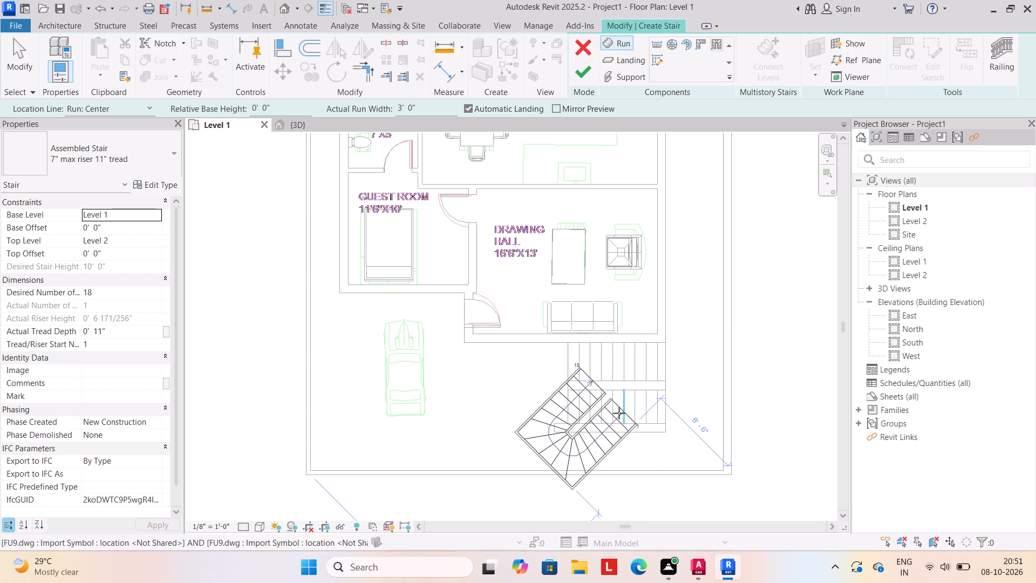
key(space)
key(space)
key(space)
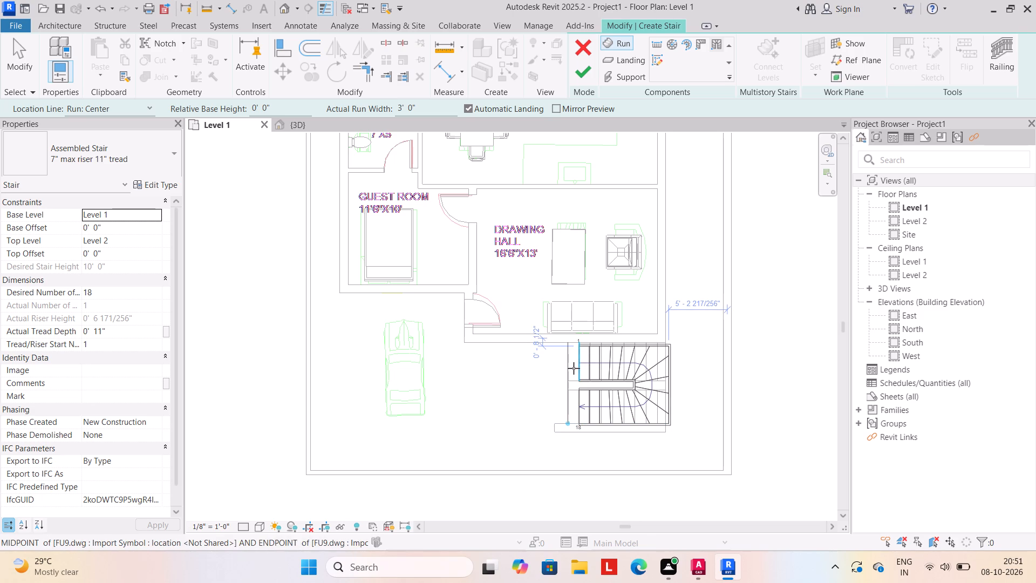
click(572, 368)
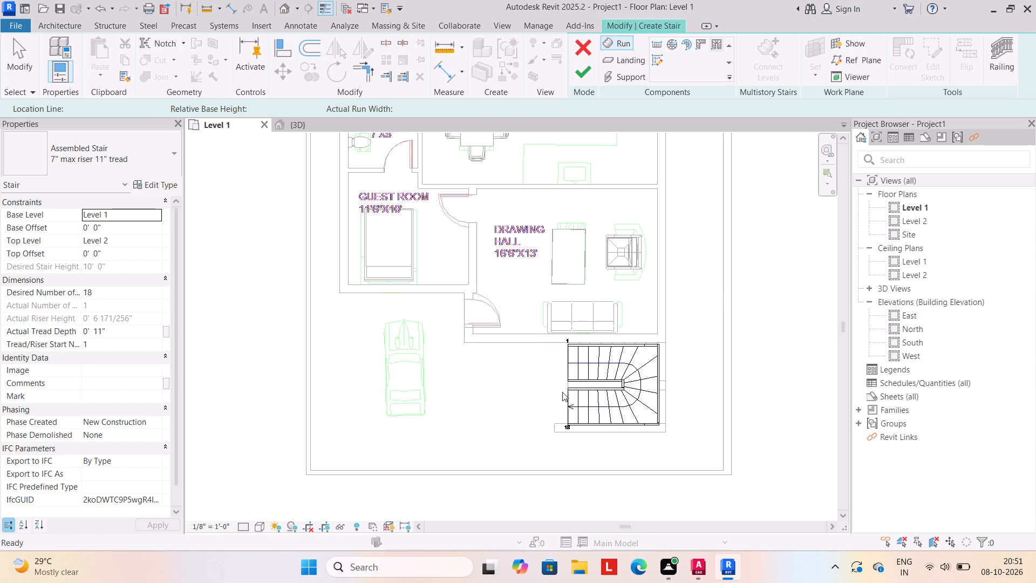
key(Escape)
key(Escape)
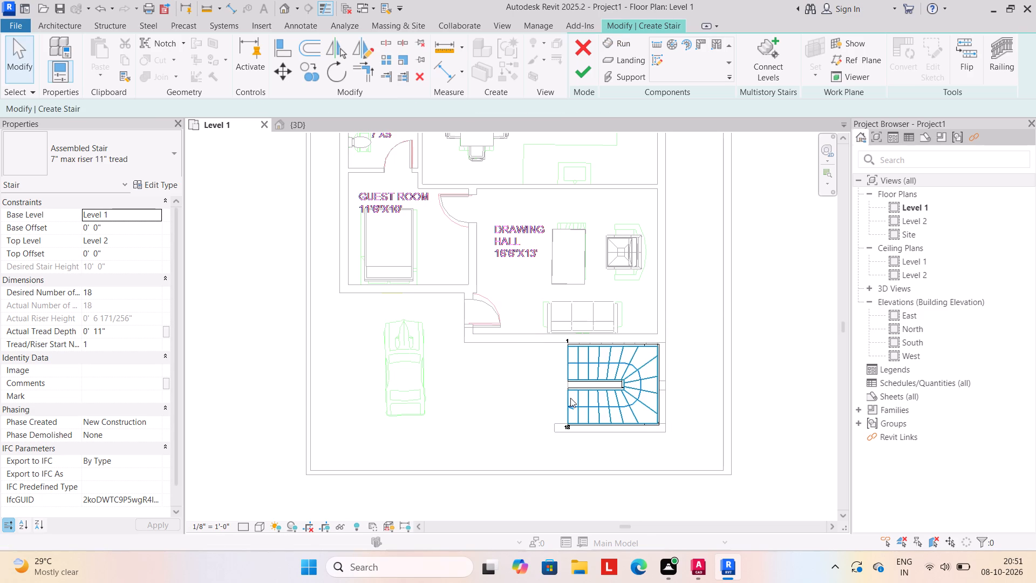
Nudge the winder run three increments to the right over the drawn staircase and finish the stair.
click(570, 398)
key(Right)
key(Right)
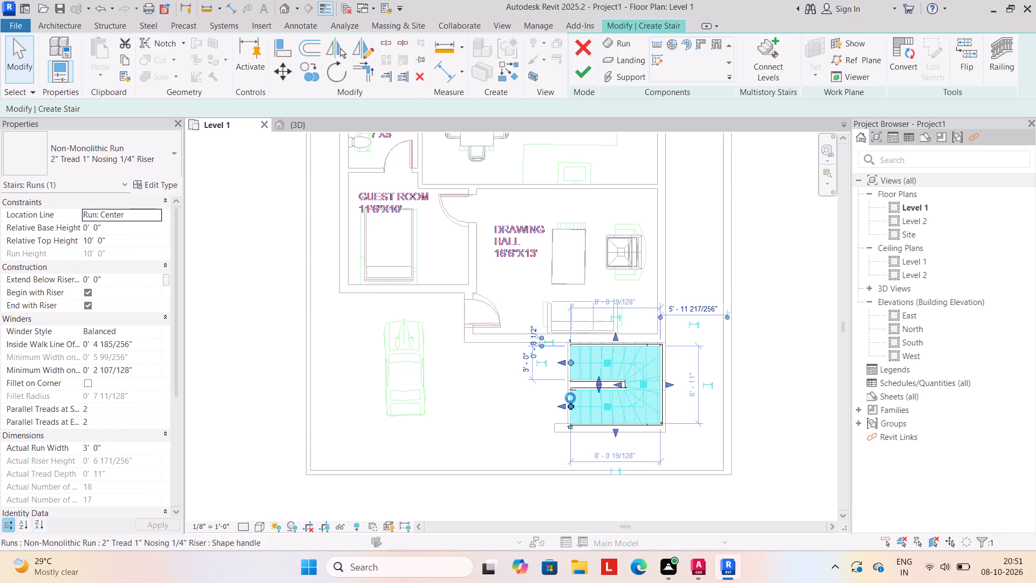
key(Right)
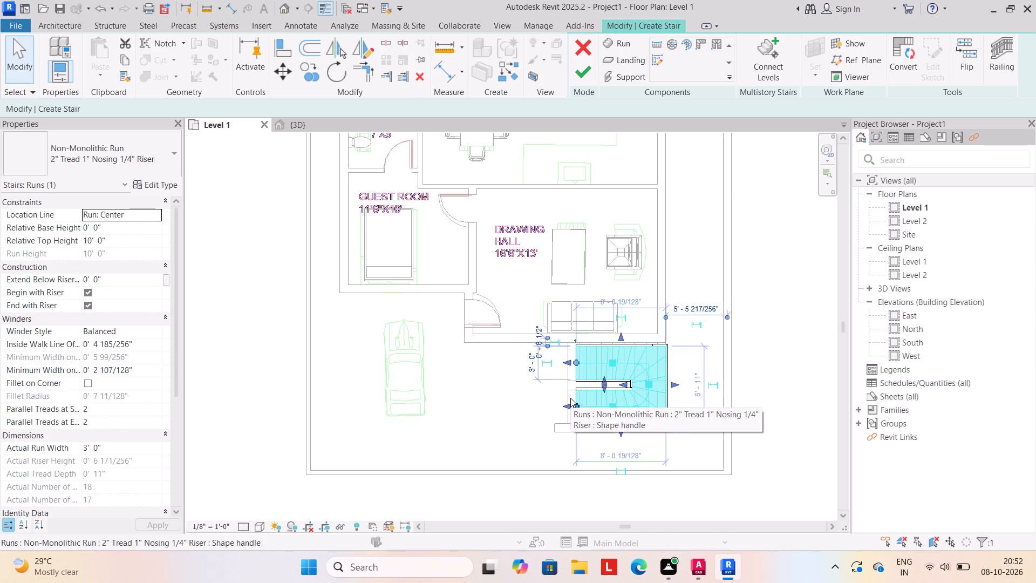
key(Escape)
key(Escape)
scroll(467, 344, down, 4)
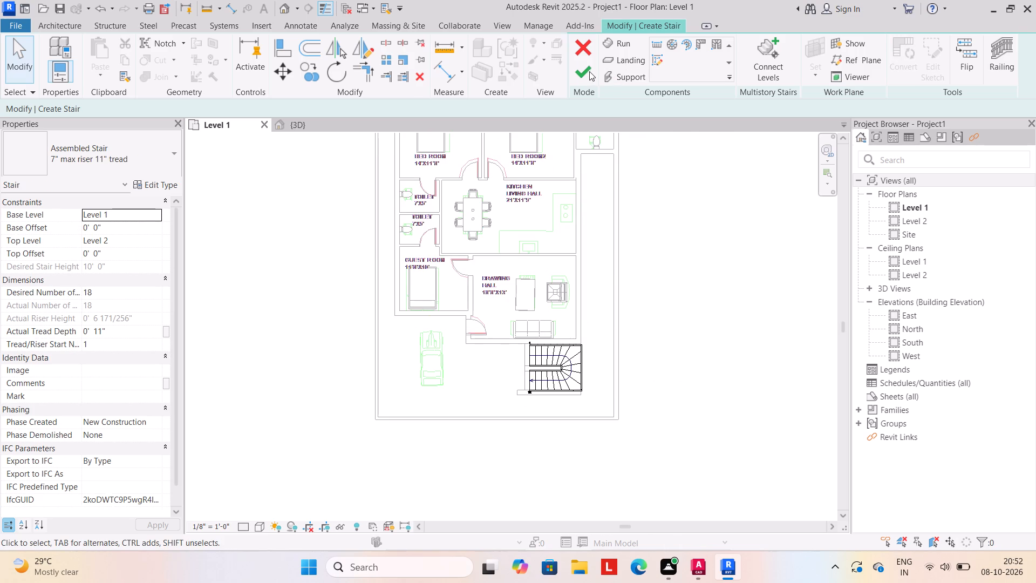
click(588, 71)
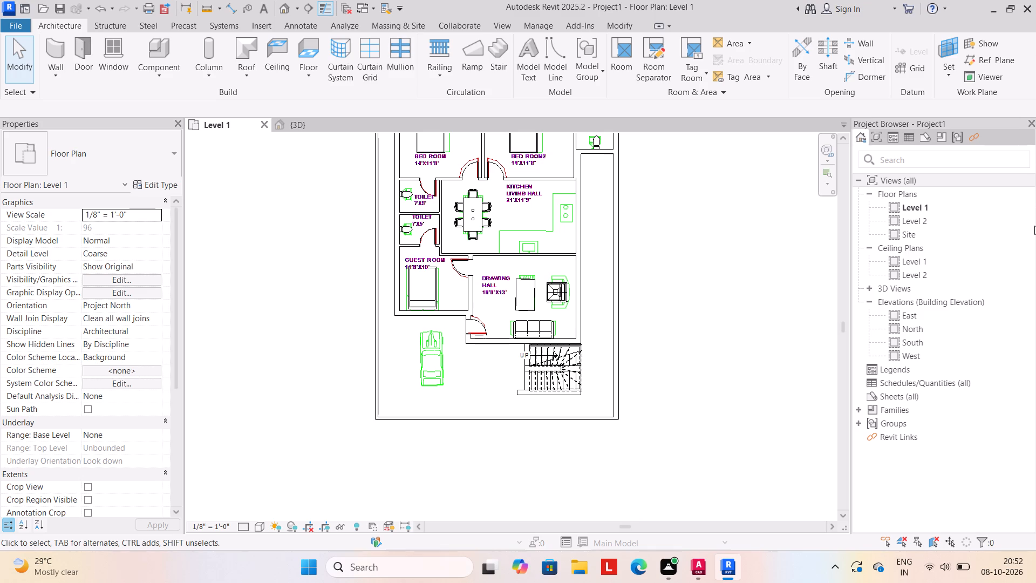
Examine the new staircase within the house in the 3D view, returning to the Level 1 plan.
scroll(626, 303, down, 2)
middle_drag(626, 301, 623, 333)
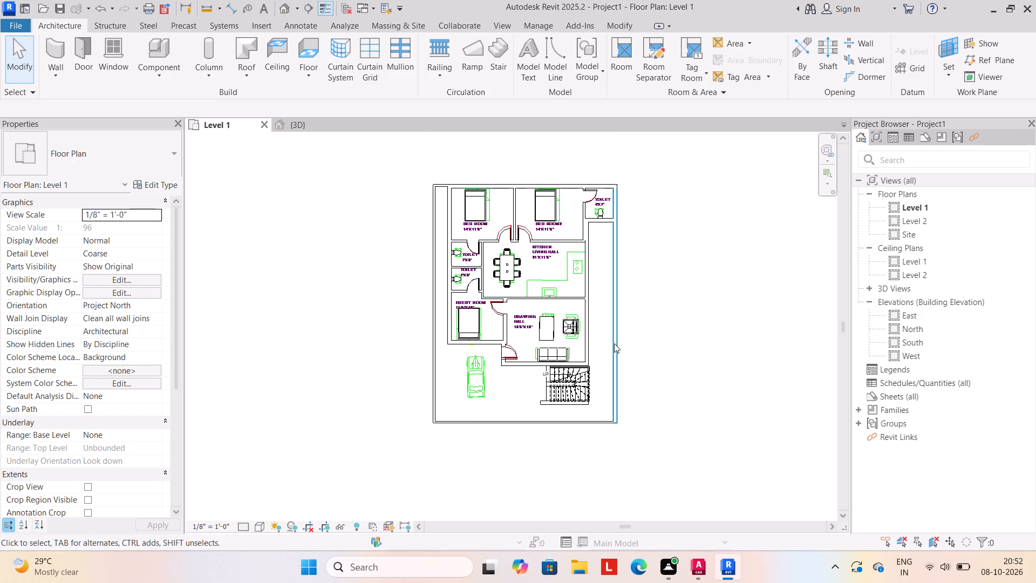
click(302, 120)
shift+middle_drag(636, 452, 587, 483)
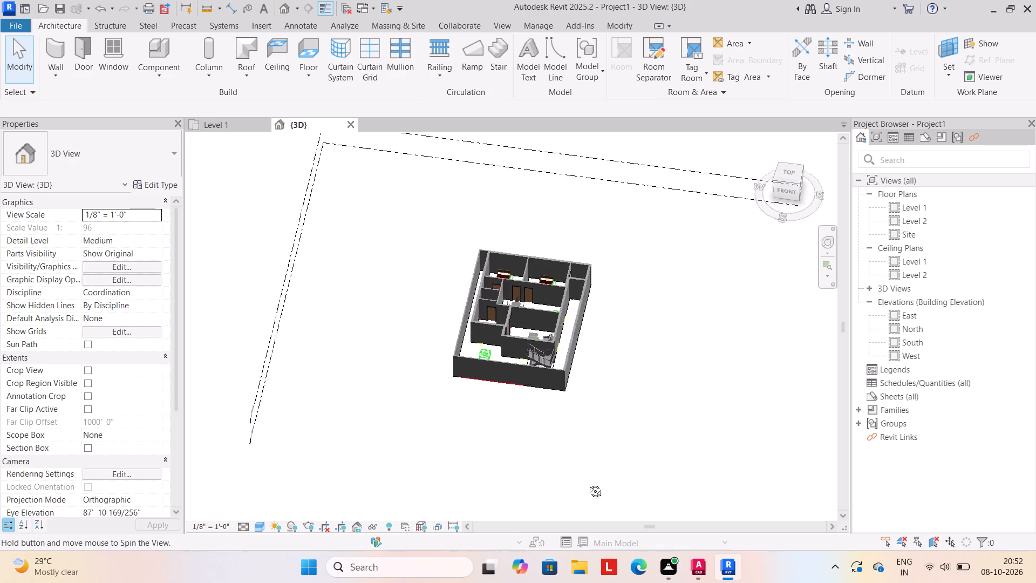
shift+middle_drag(587, 483, 609, 430)
scroll(609, 428, up, 1)
shift+middle_drag(549, 412, 569, 433)
click(227, 123)
scroll(340, 226, down, 2)
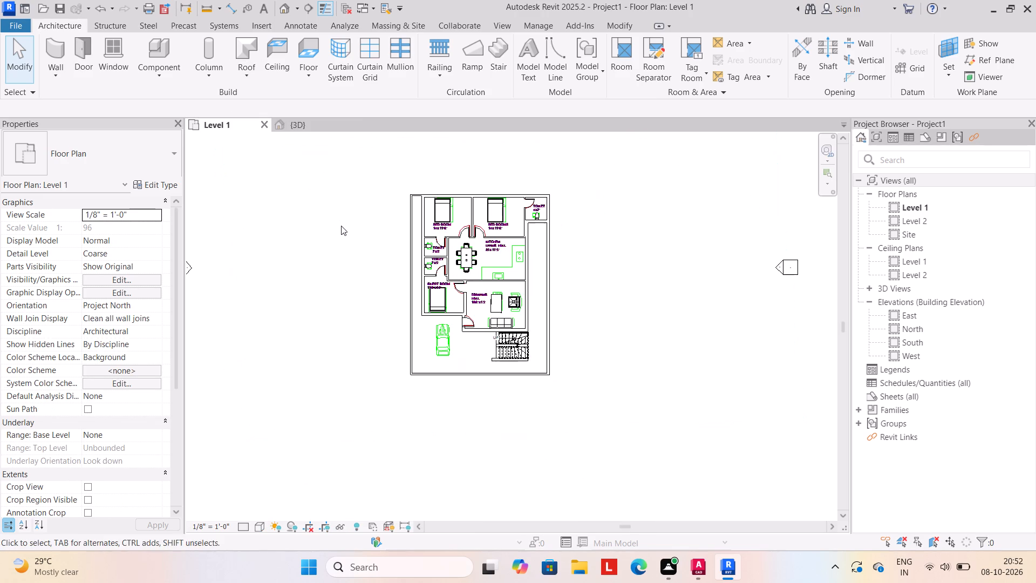
middle_click(341, 224)
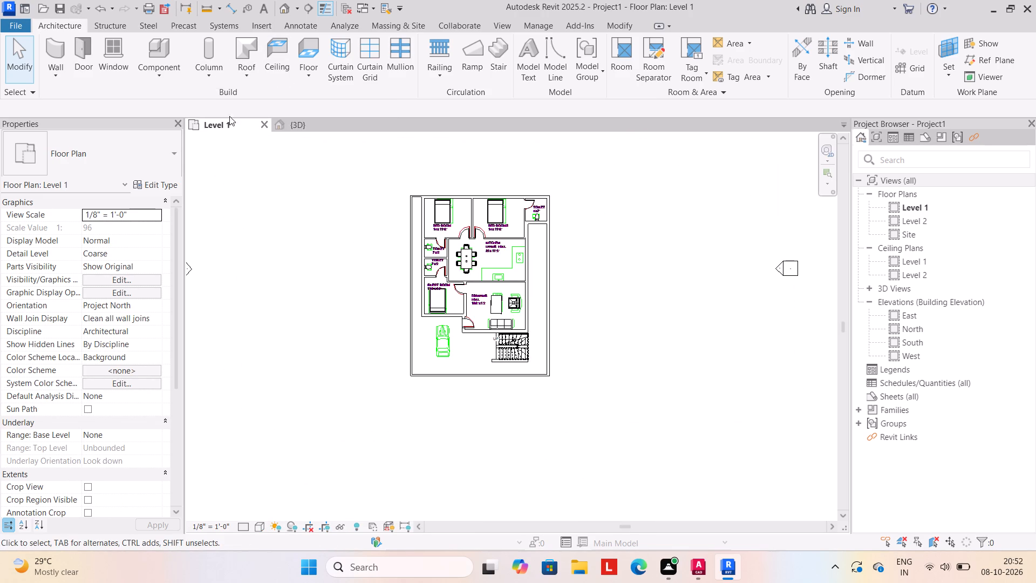
Draw a rectangular boundary wall around the whole house with the WALL4.5" type and an unconnected height of 6'.
click(51, 79)
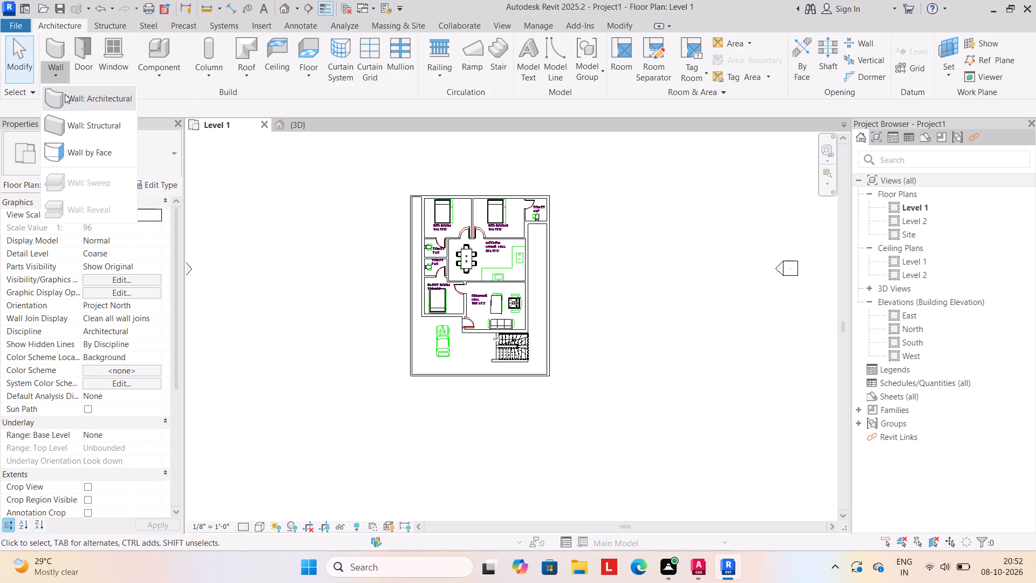
click(65, 94)
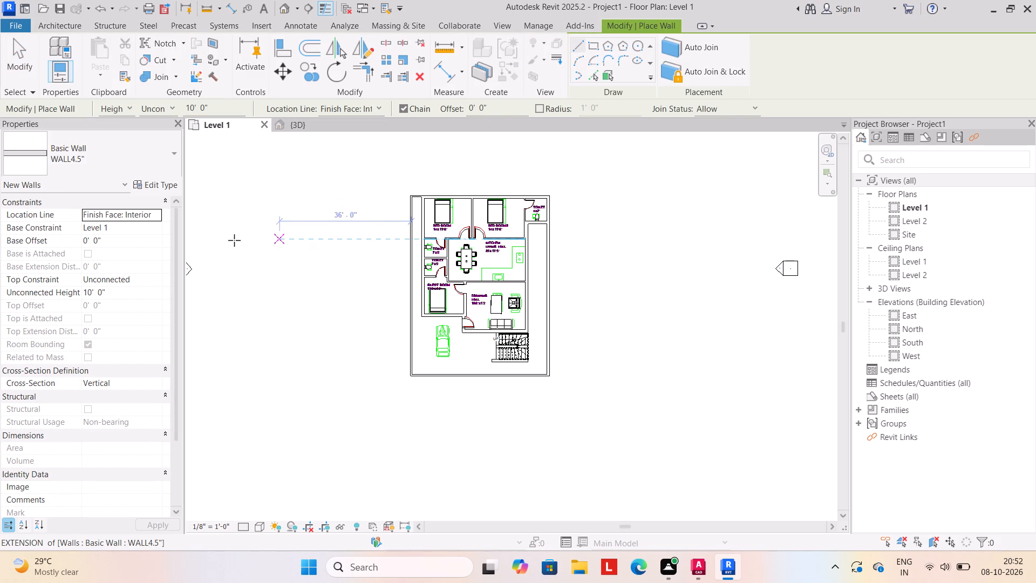
click(127, 296)
key(6)
key(apostrophe)
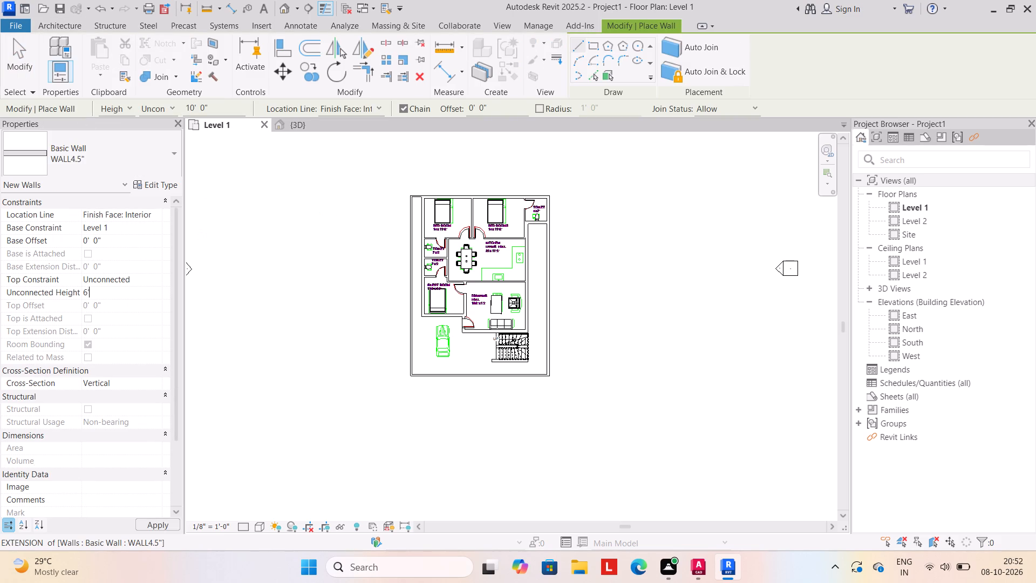
key(Return)
scroll(309, 239, down, 1)
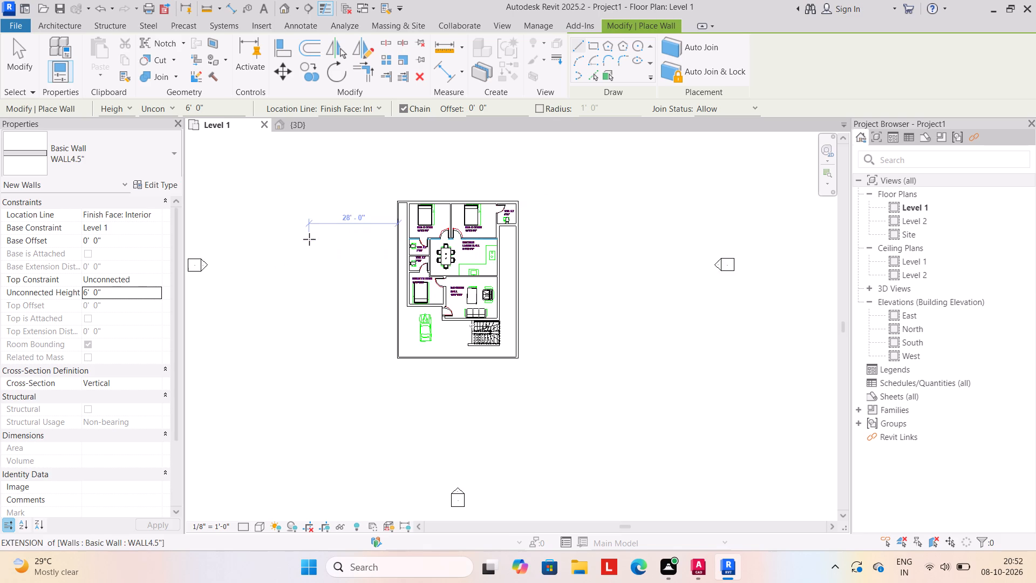
middle_drag(311, 256, 328, 288)
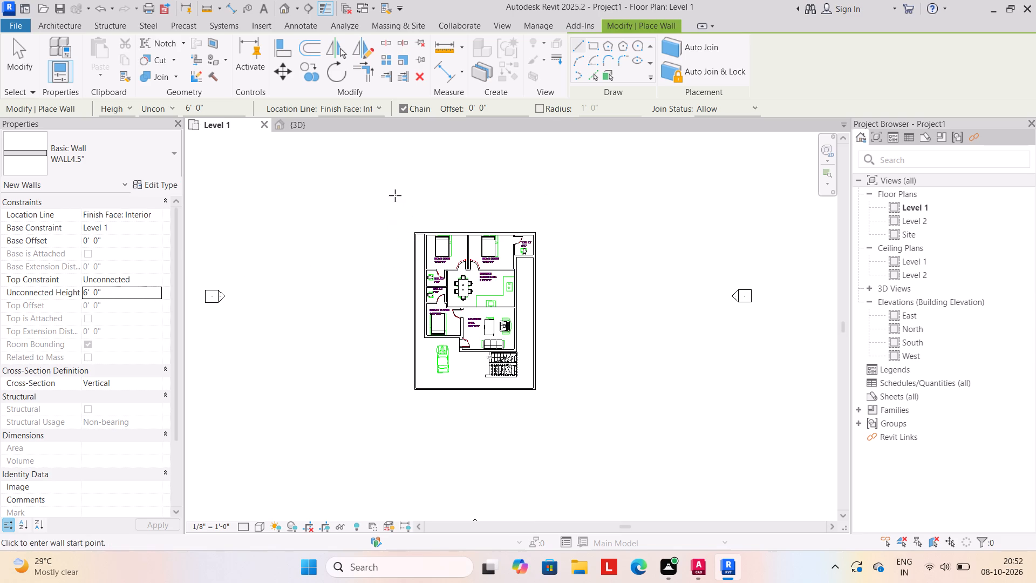
click(598, 39)
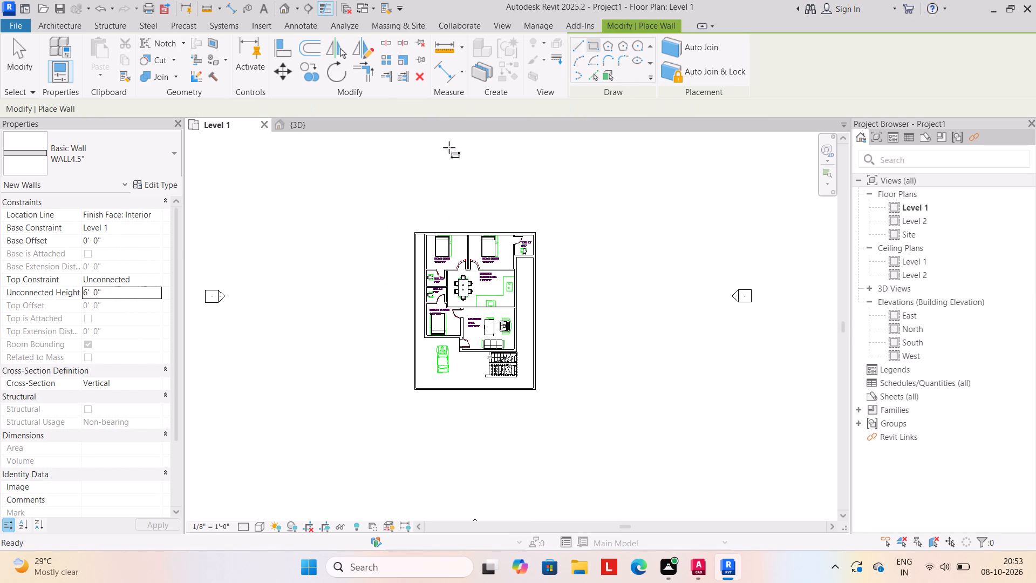
click(381, 175)
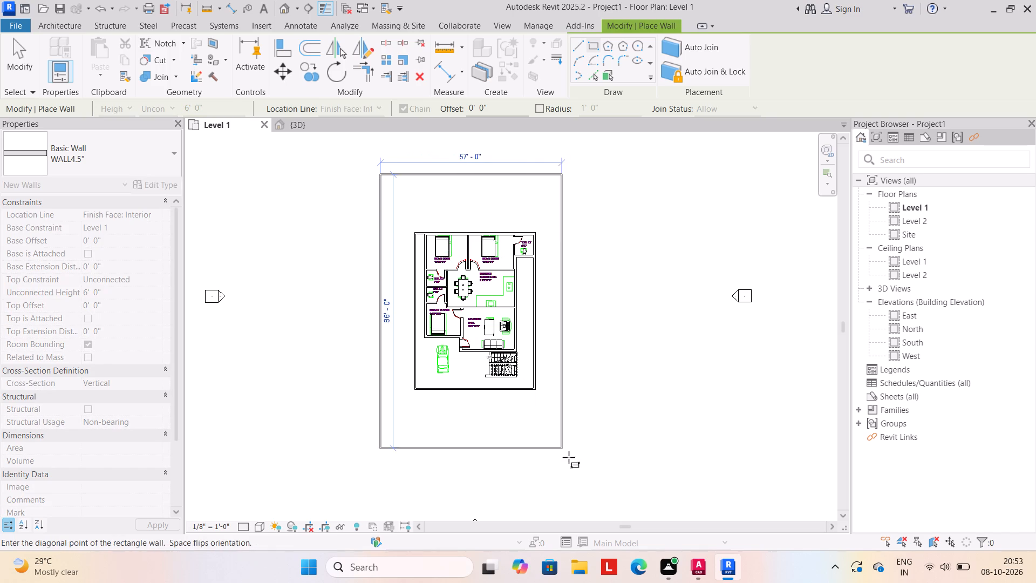
click(585, 486)
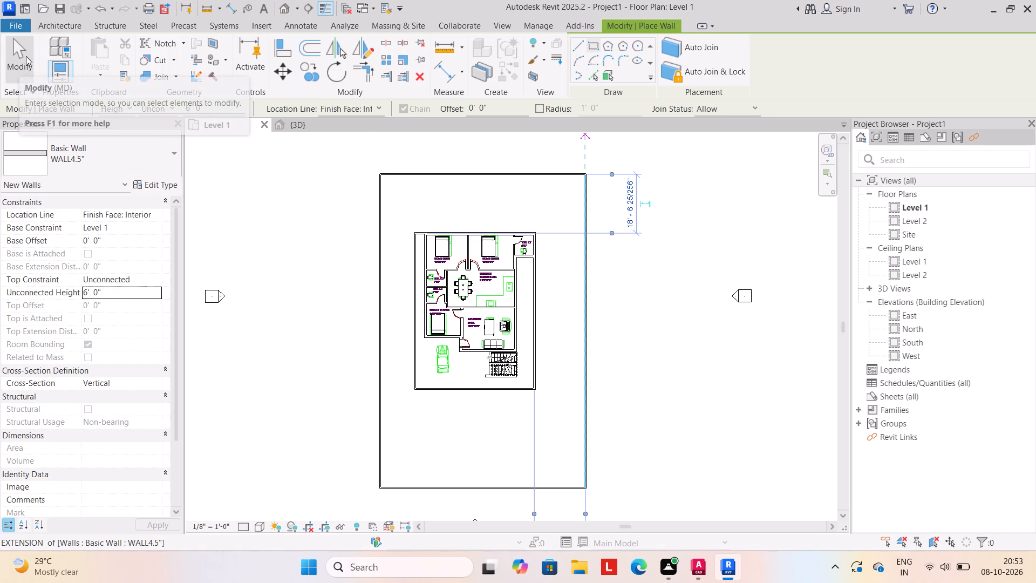
key(Escape)
key(Escape)
key(Escape)
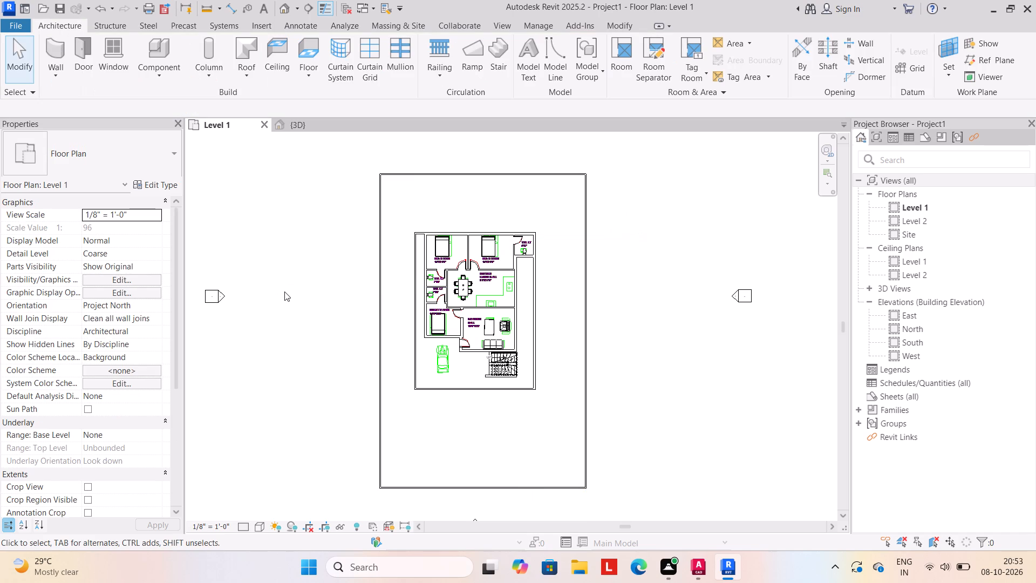
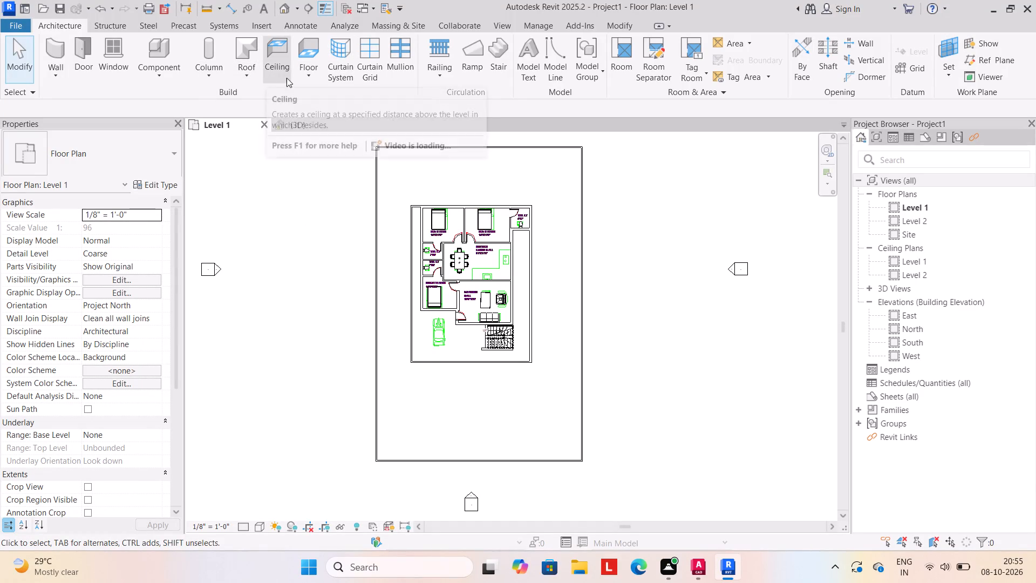
Start an architectural floor with a rectangular boundary and set the Generic - 12" type's structure layer thickness to 6".
click(304, 78)
click(320, 95)
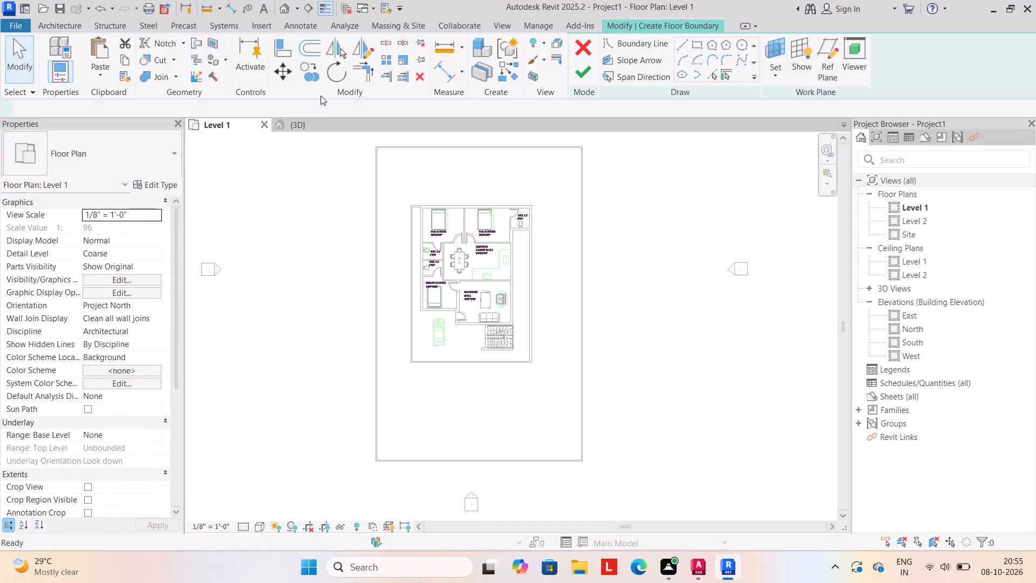
click(697, 43)
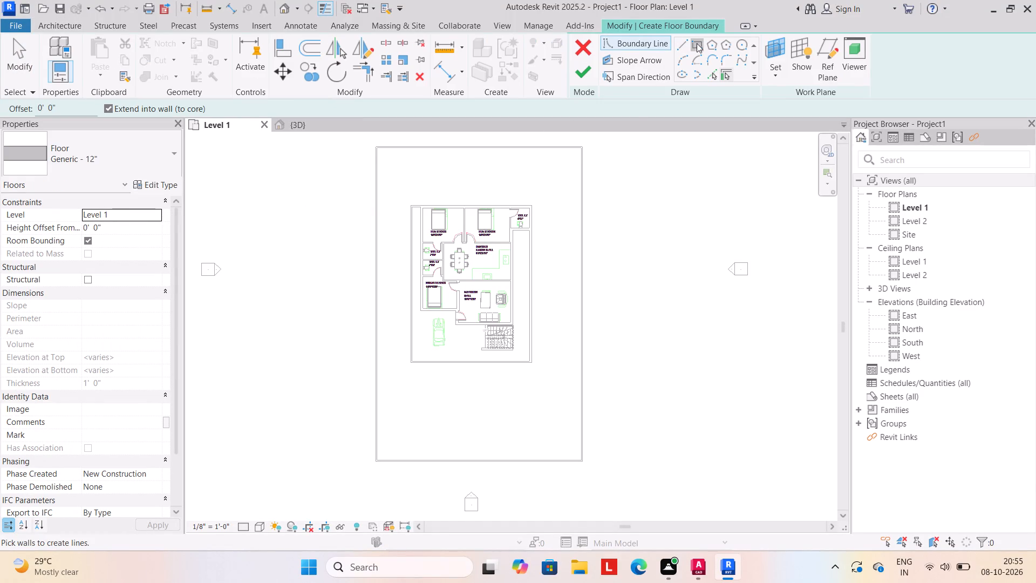
middle_drag(419, 182, 462, 197)
click(154, 183)
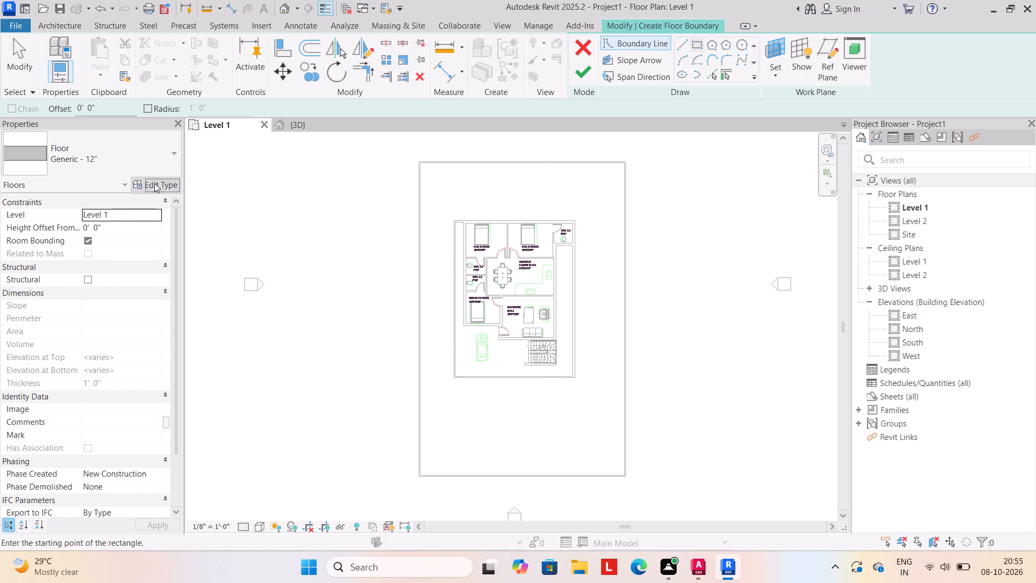
click(662, 254)
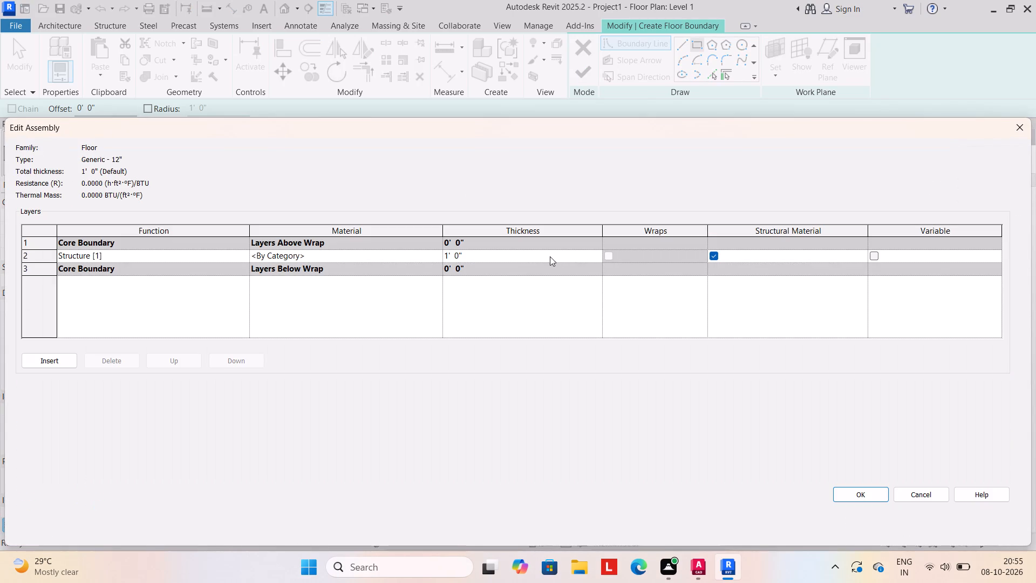
click(512, 254)
text(6")
key(Return)
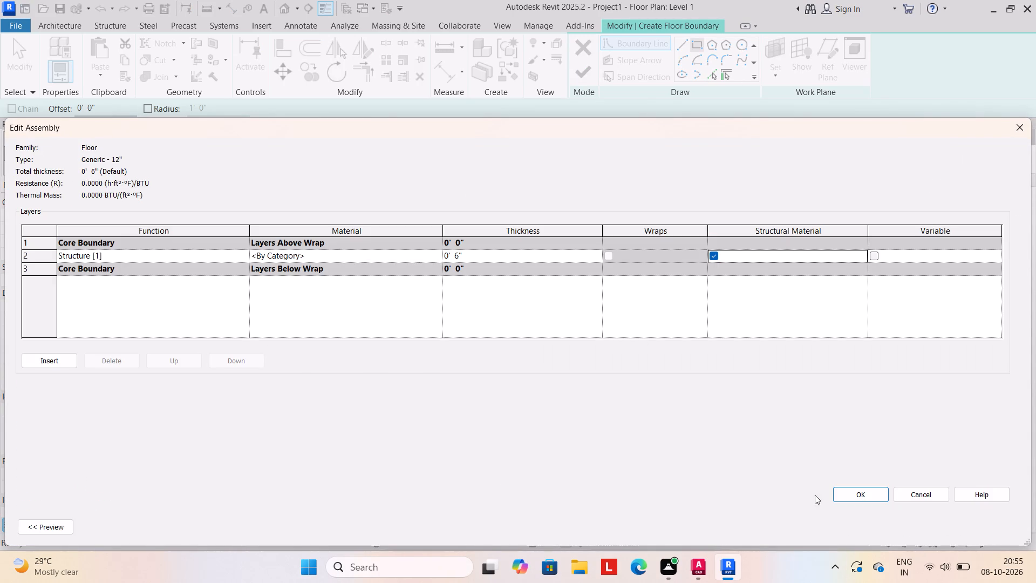
click(863, 489)
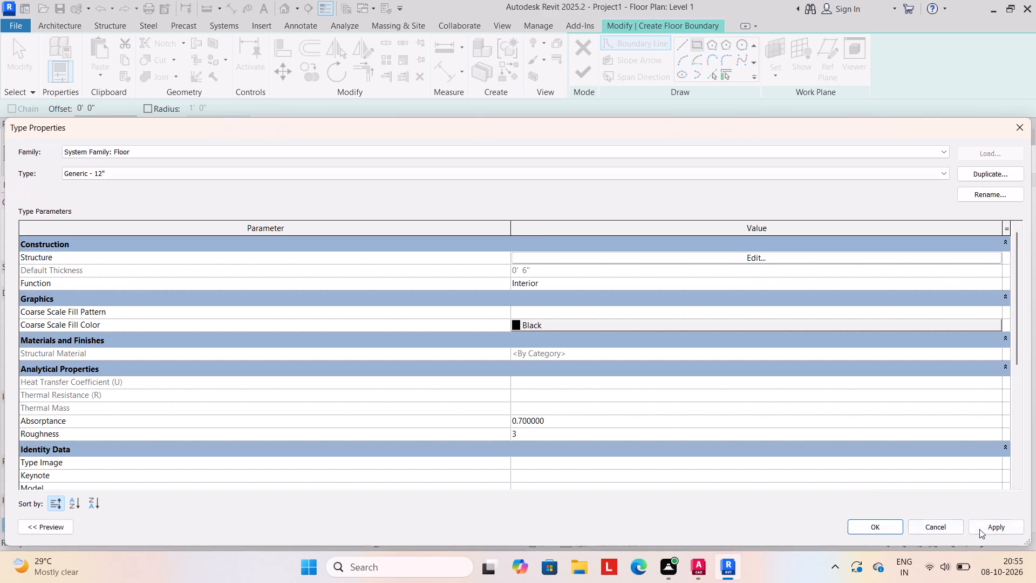
click(1001, 525)
click(873, 528)
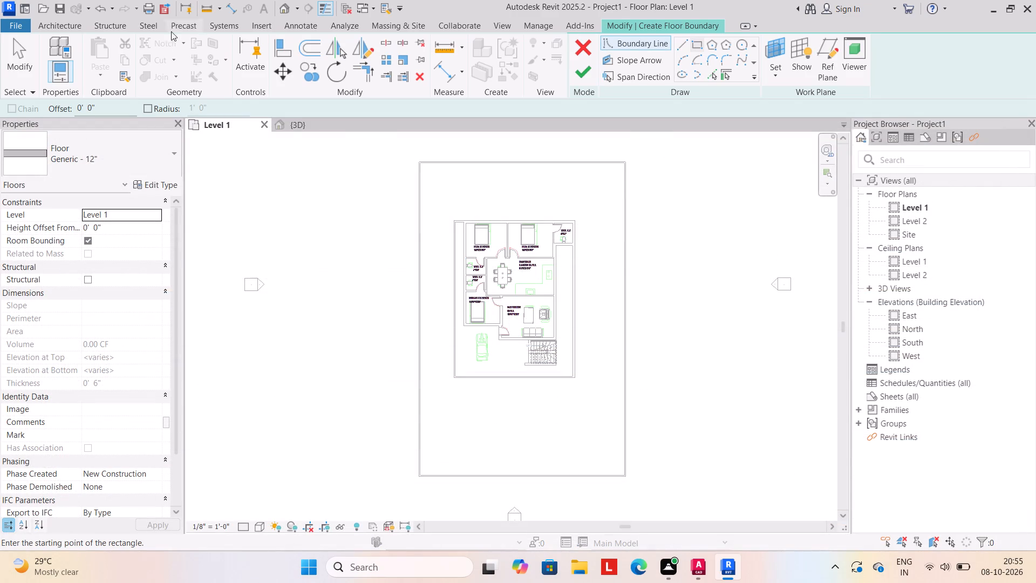
Sketch the floor's rectangular boundary along the outer corners of the boundary wall and finish the floor.
scroll(411, 151, up, 9)
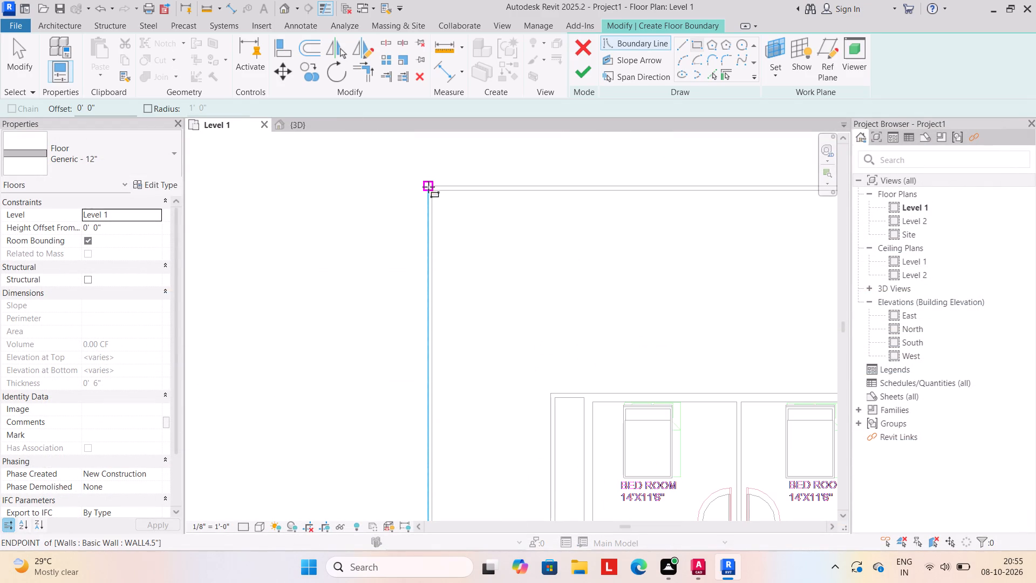
scroll(431, 186, up, 4)
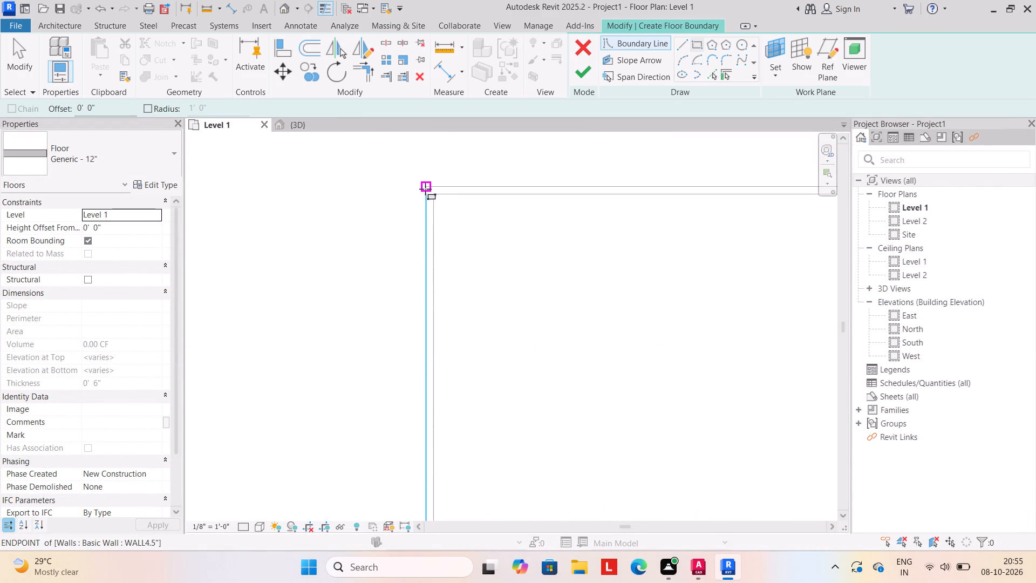
click(425, 187)
middle_drag(524, 420, 414, 192)
scroll(502, 330, down, 4)
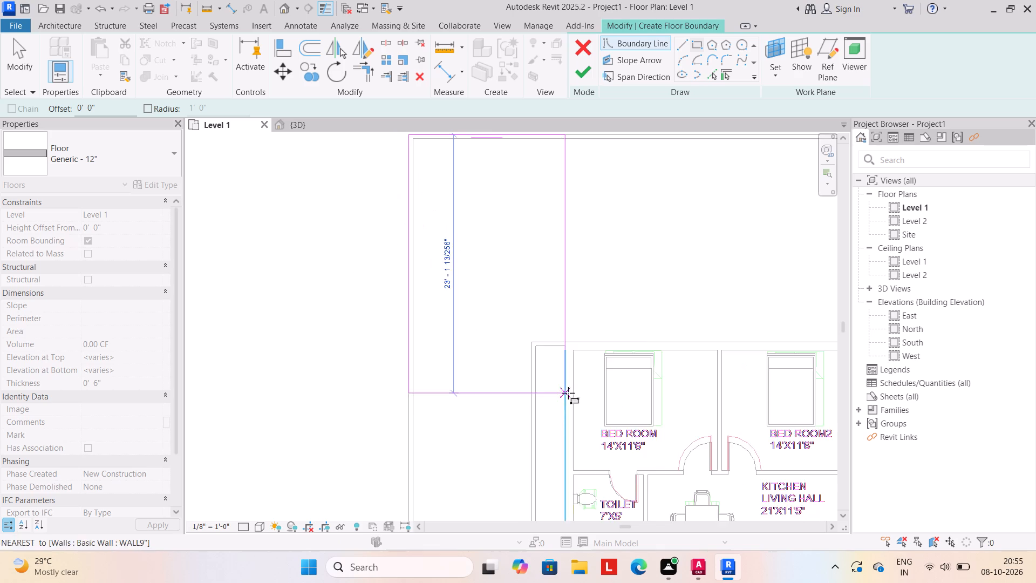
scroll(594, 419, down, 4)
middle_drag(653, 456, 557, 345)
scroll(706, 483, down, 2)
middle_drag(732, 497, 639, 347)
middle_drag(682, 501, 664, 387)
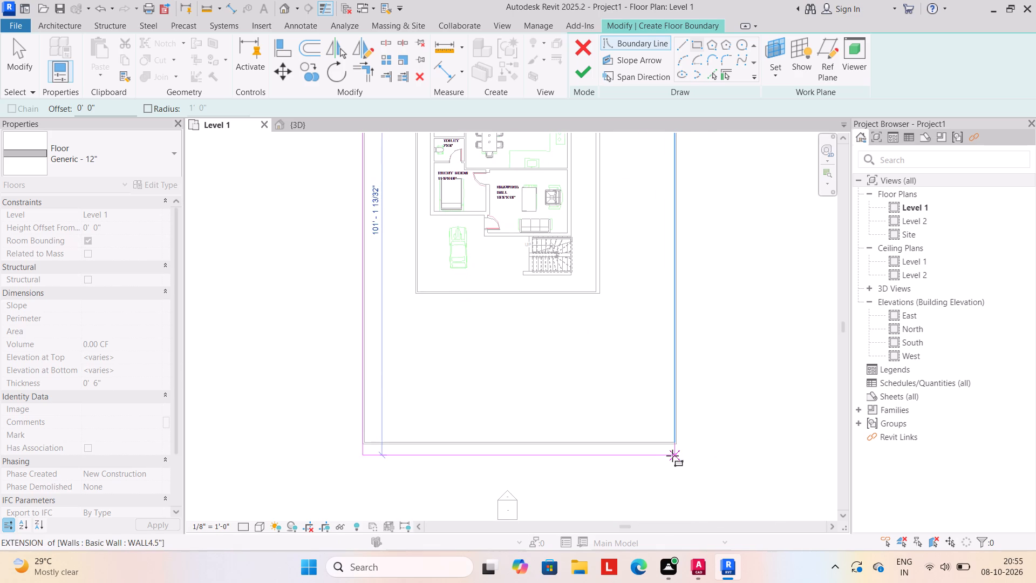
scroll(679, 436, up, 3)
click(677, 449)
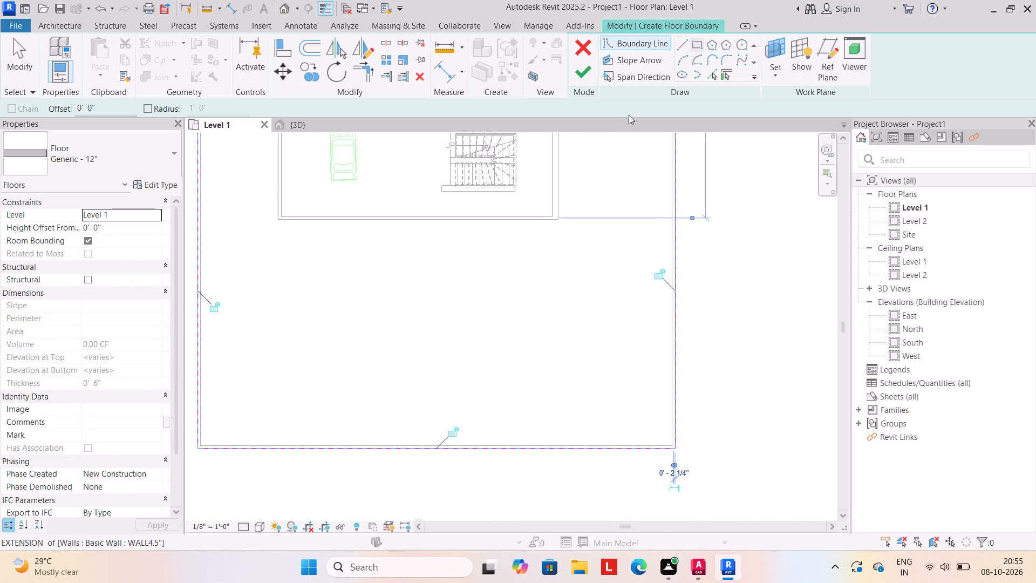
key(Escape)
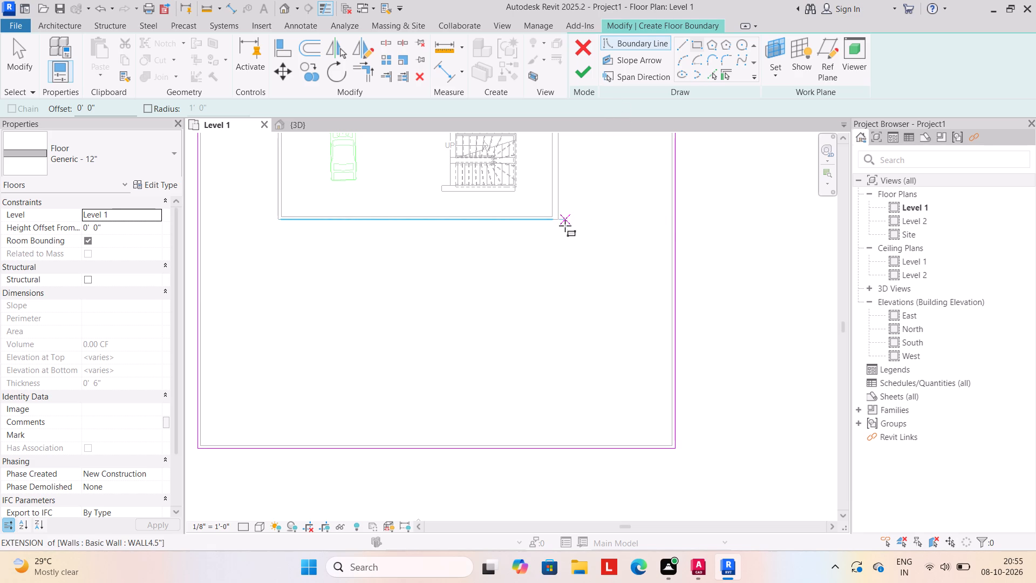
click(584, 72)
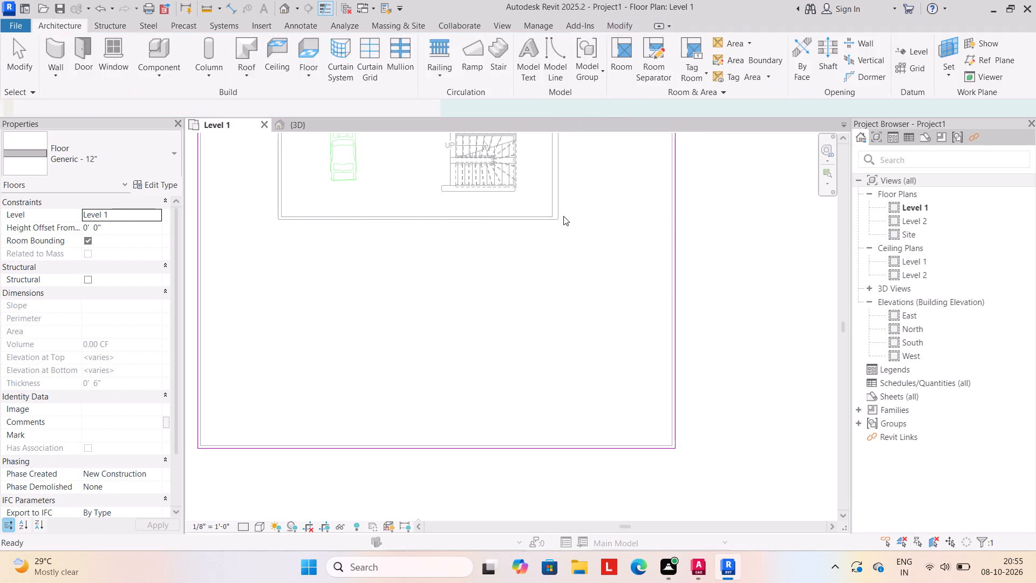
click(749, 377)
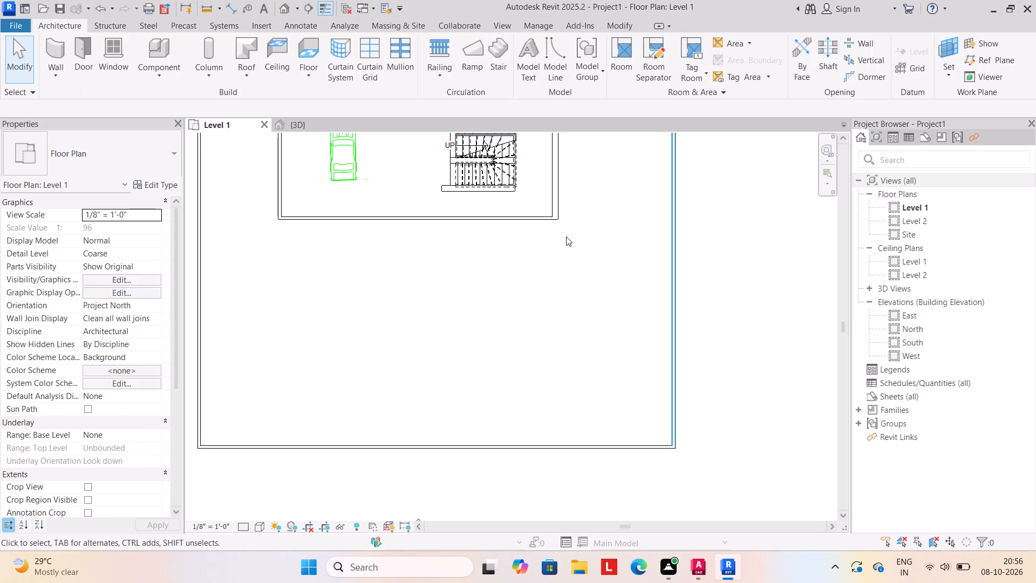
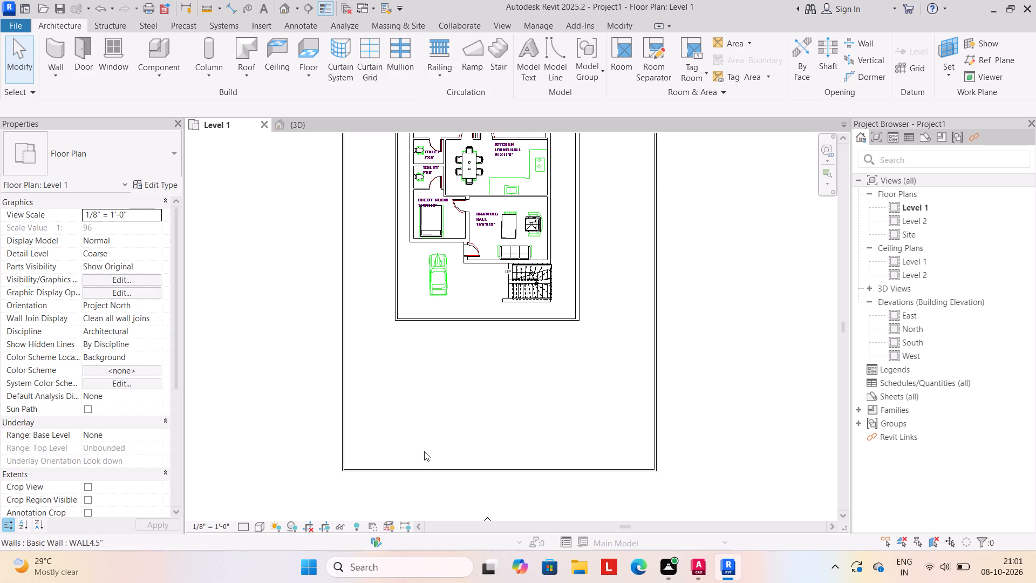
Review the house and boundary wall in the Level 1 plan and in the 3D view.
scroll(428, 384, down, 1)
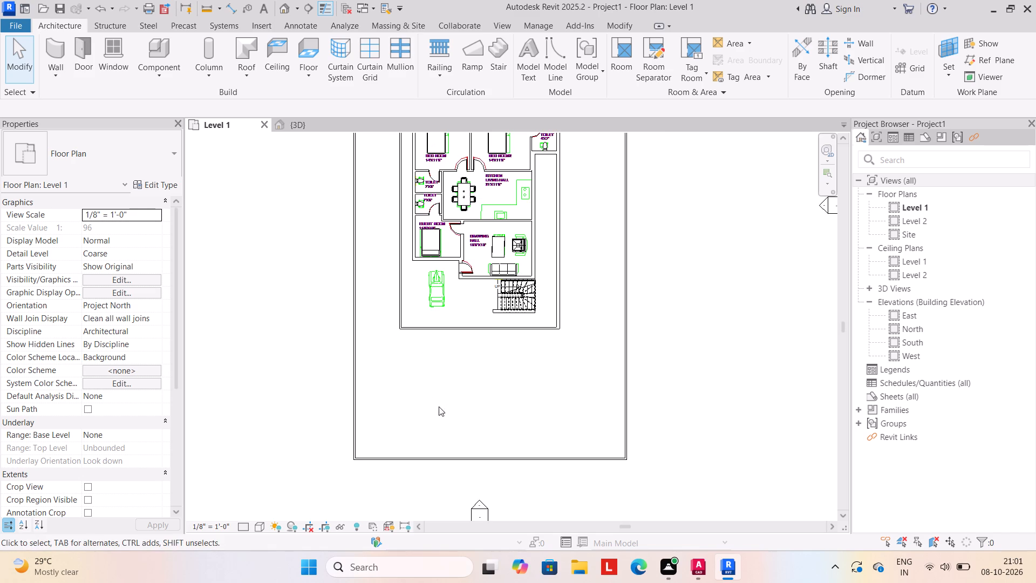
scroll(427, 391, down, 1)
middle_drag(427, 393, 447, 429)
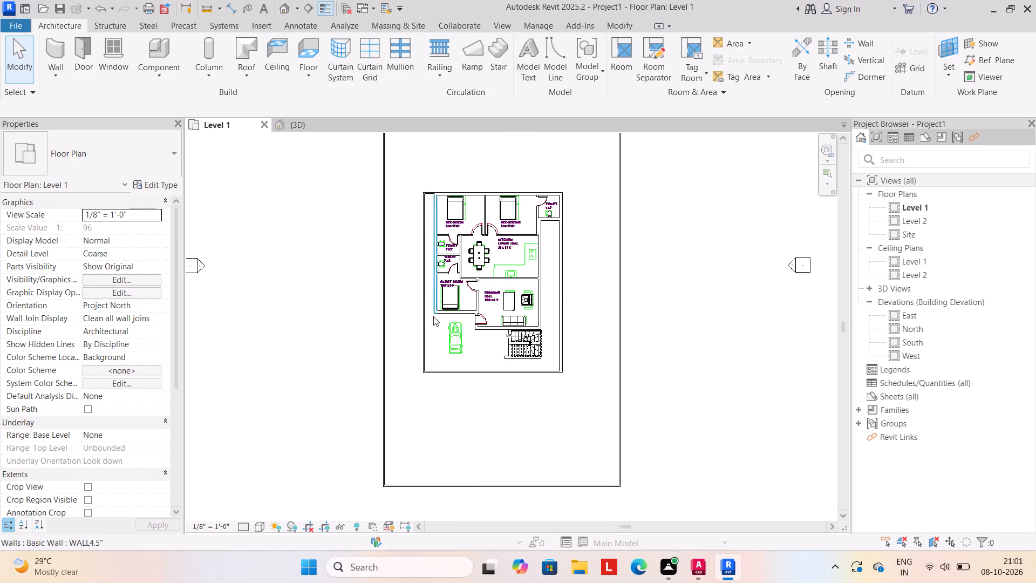
scroll(433, 316, up, 4)
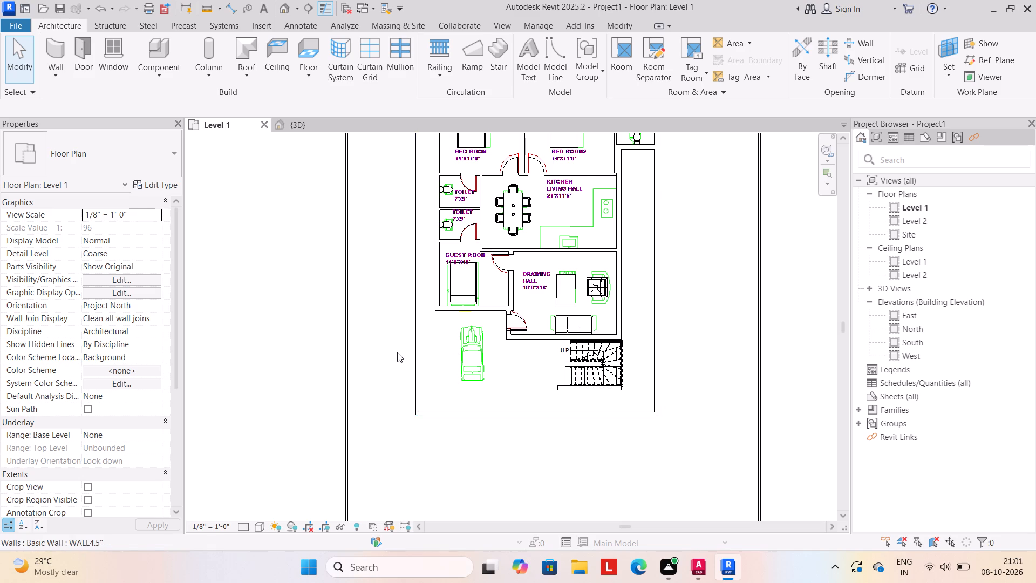
scroll(397, 352, down, 1)
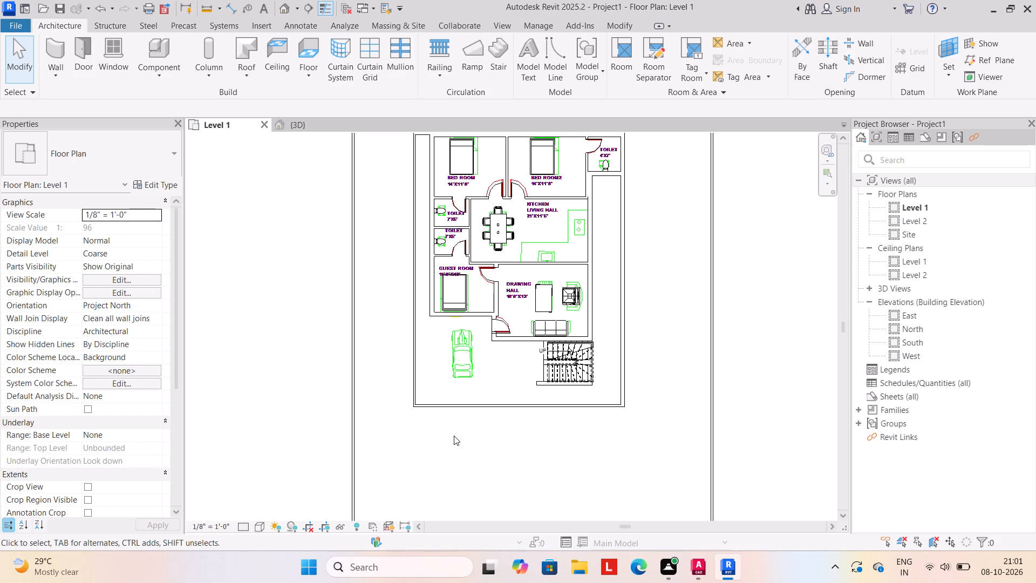
scroll(454, 436, down, 1)
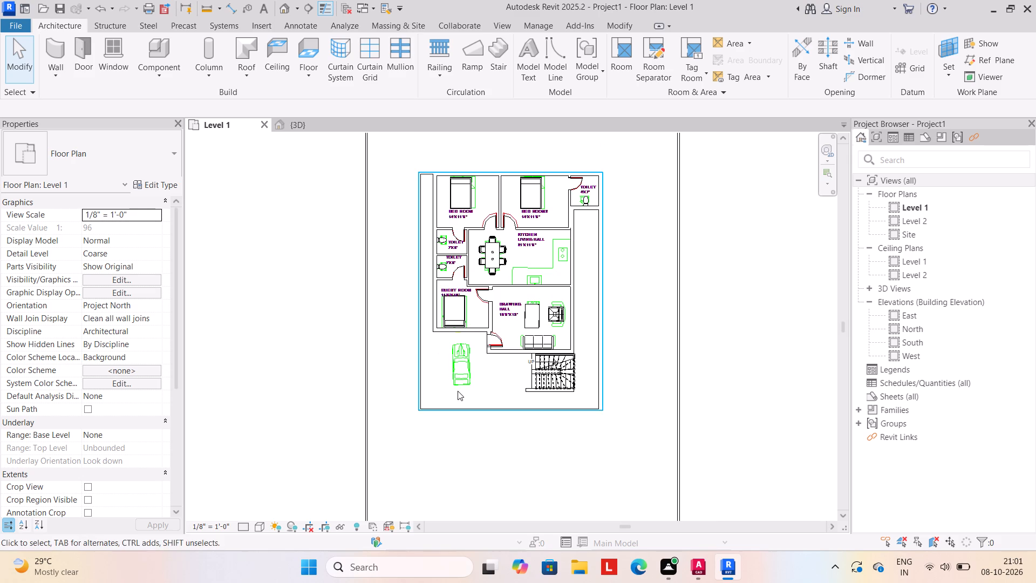
middle_drag(460, 402, 466, 426)
scroll(523, 453, up, 3)
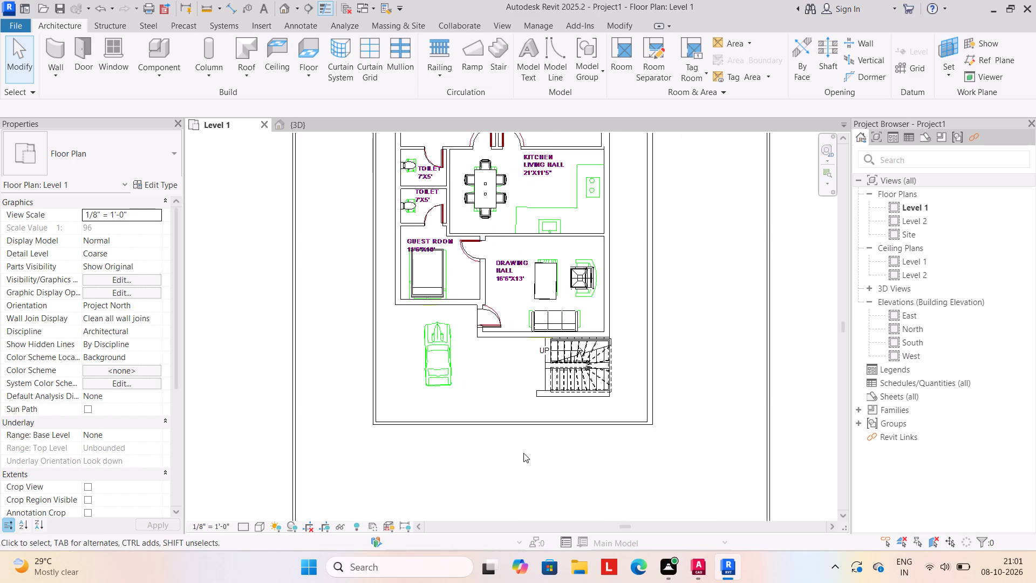
scroll(523, 453, down, 4)
scroll(564, 247, up, 2)
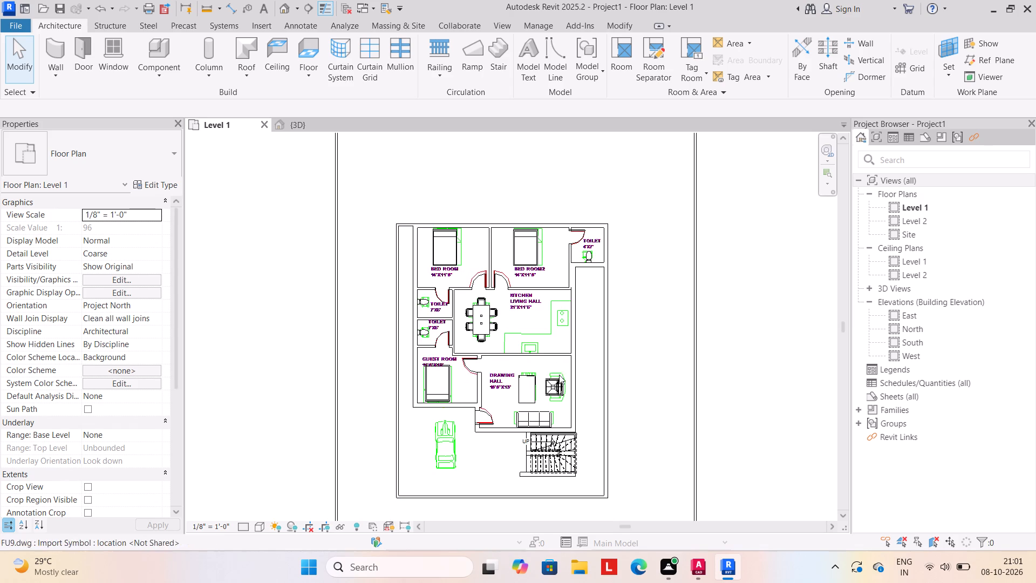
middle_drag(572, 395, 570, 367)
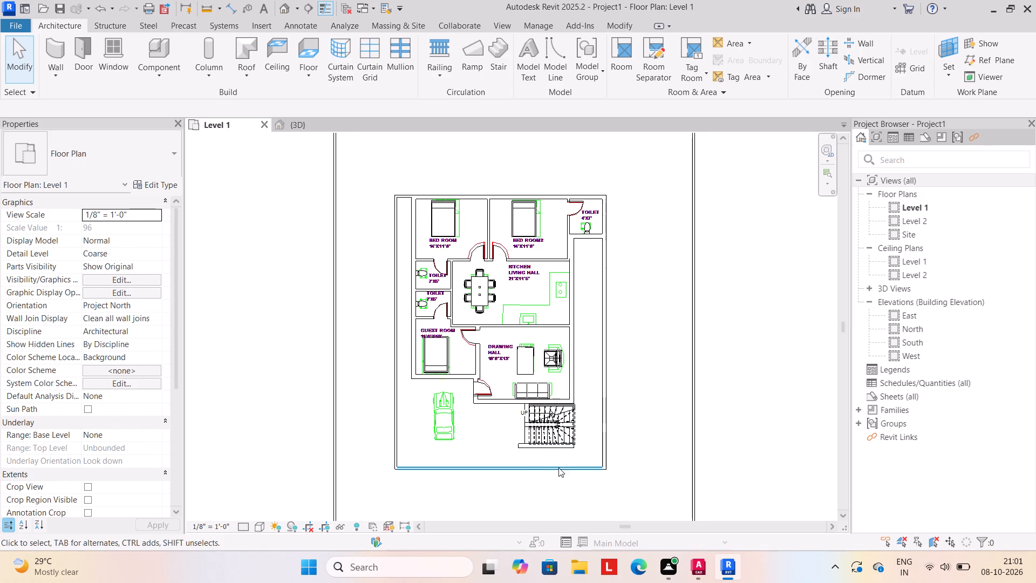
click(309, 119)
shift+middle_drag(512, 466, 448, 422)
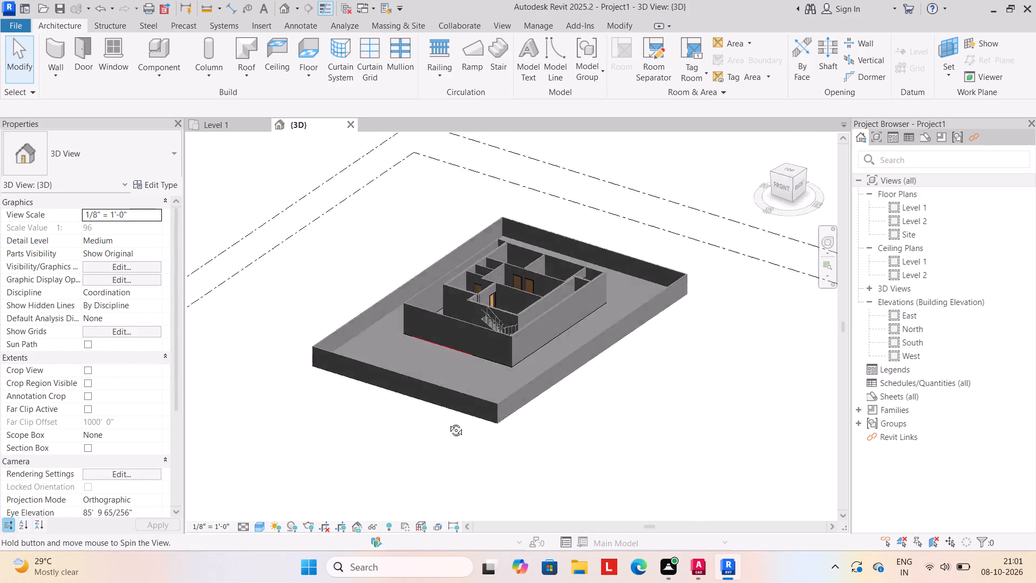
shift+middle_drag(448, 422, 492, 448)
shift+scroll(494, 451, up, 1)
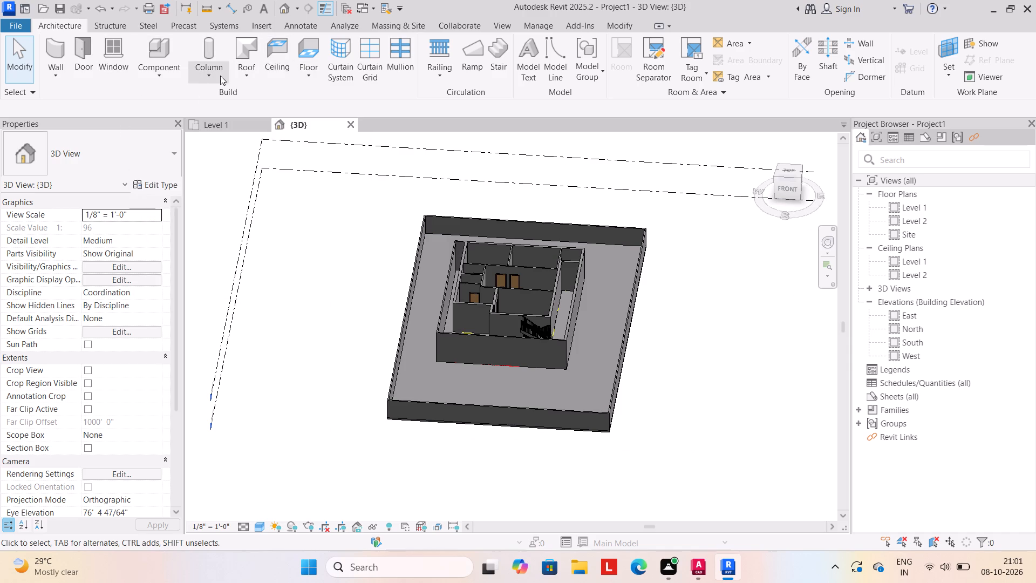
Load the gate_7956.0002 family from the SHUBHAM CITY library's Gate folder as a component.
click(156, 76)
click(175, 97)
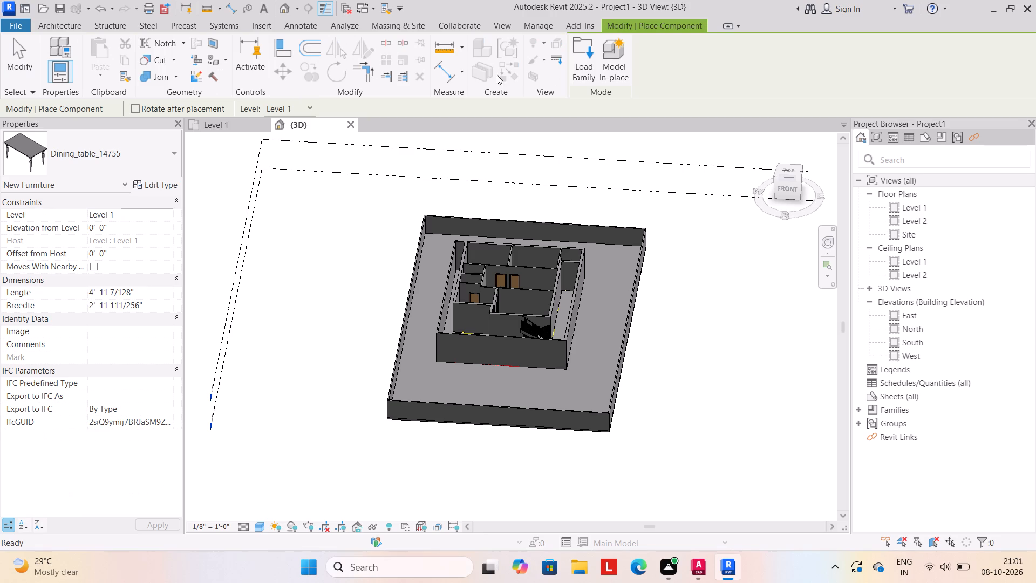
click(587, 61)
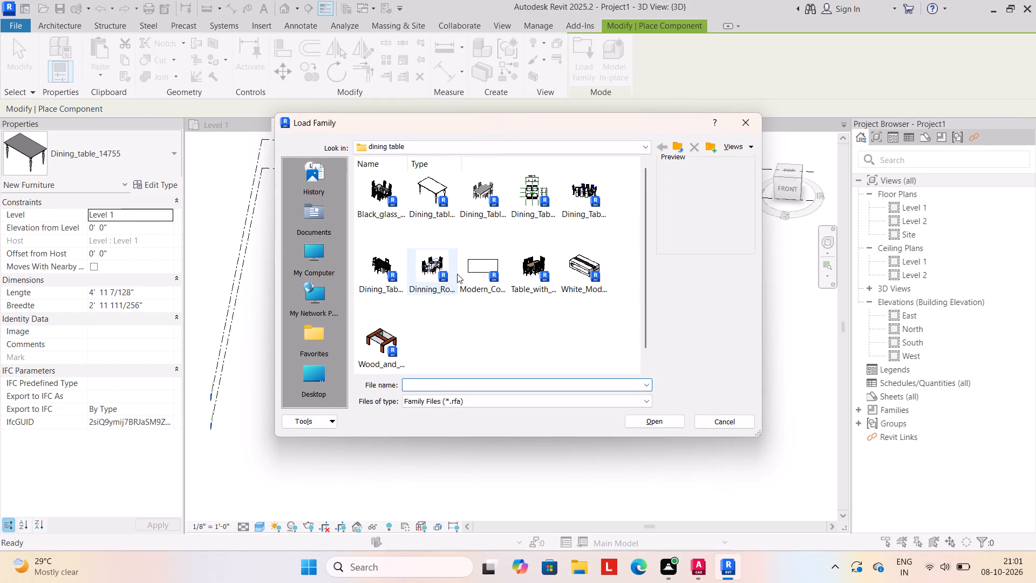
click(674, 146)
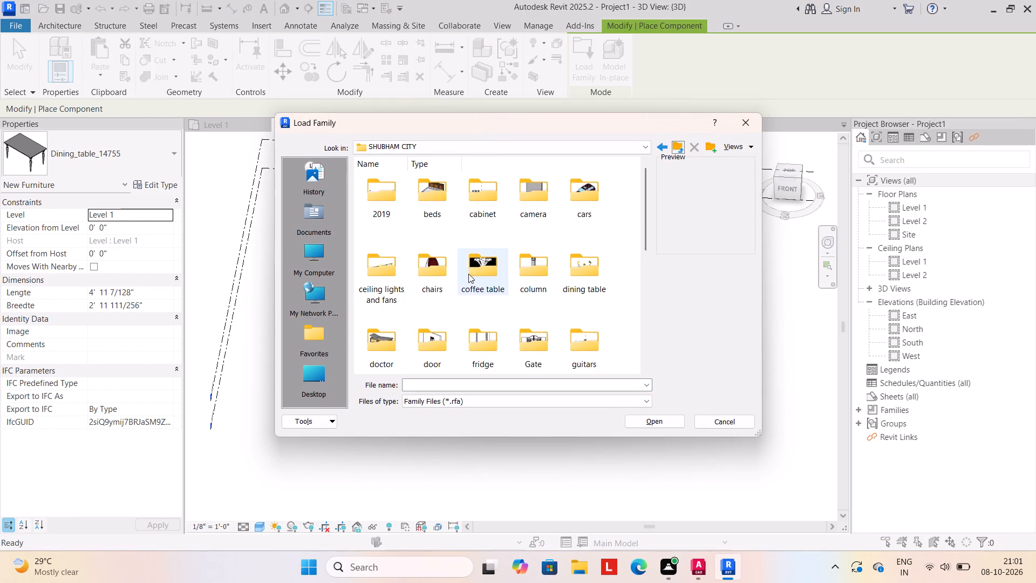
scroll(509, 273, down, 4)
scroll(512, 277, up, 8)
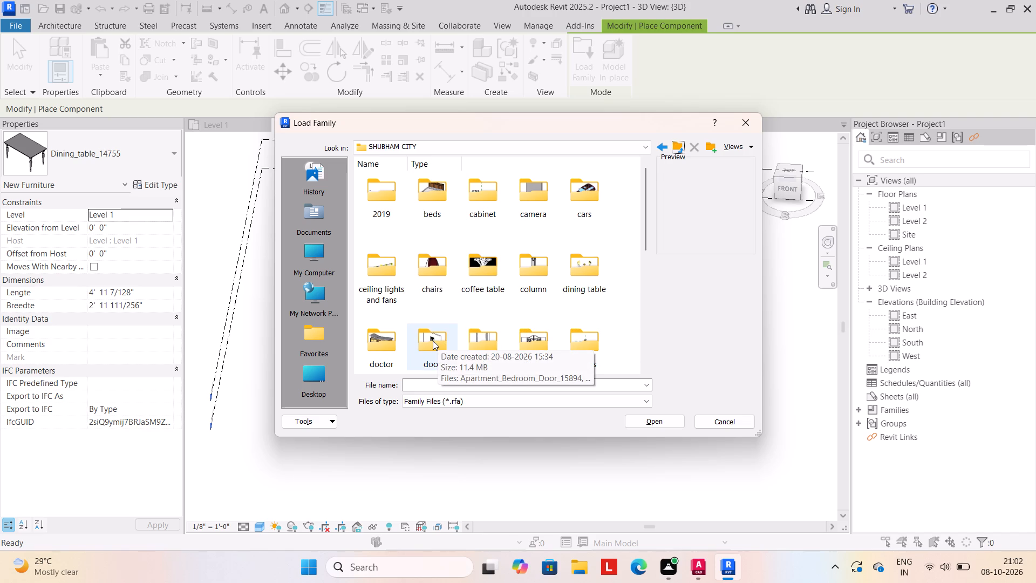
scroll(549, 296, down, 1)
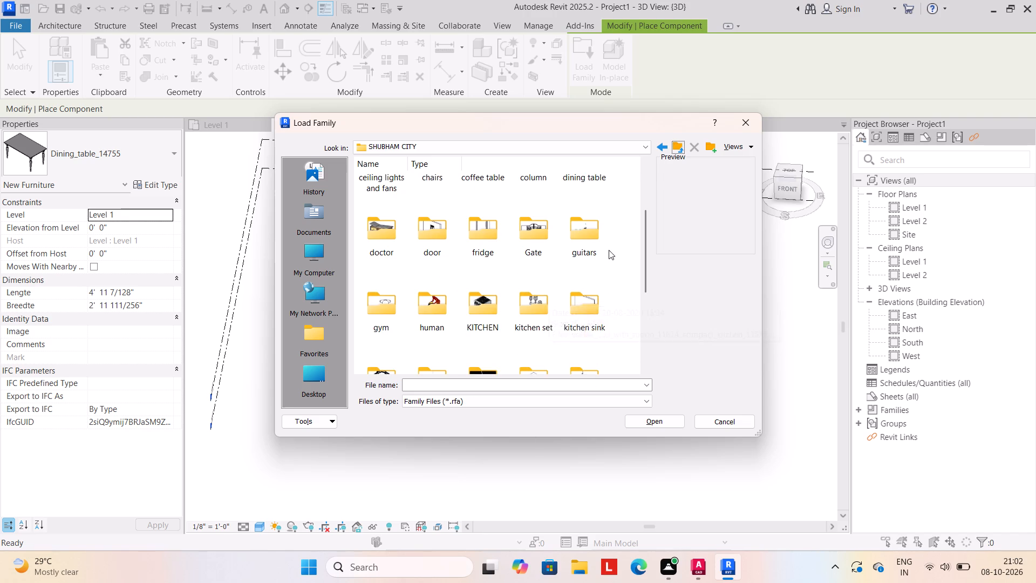
scroll(609, 250, up, 4)
scroll(605, 293, down, 4)
scroll(567, 270, up, 3)
scroll(553, 301, down, 1)
double_click(540, 231)
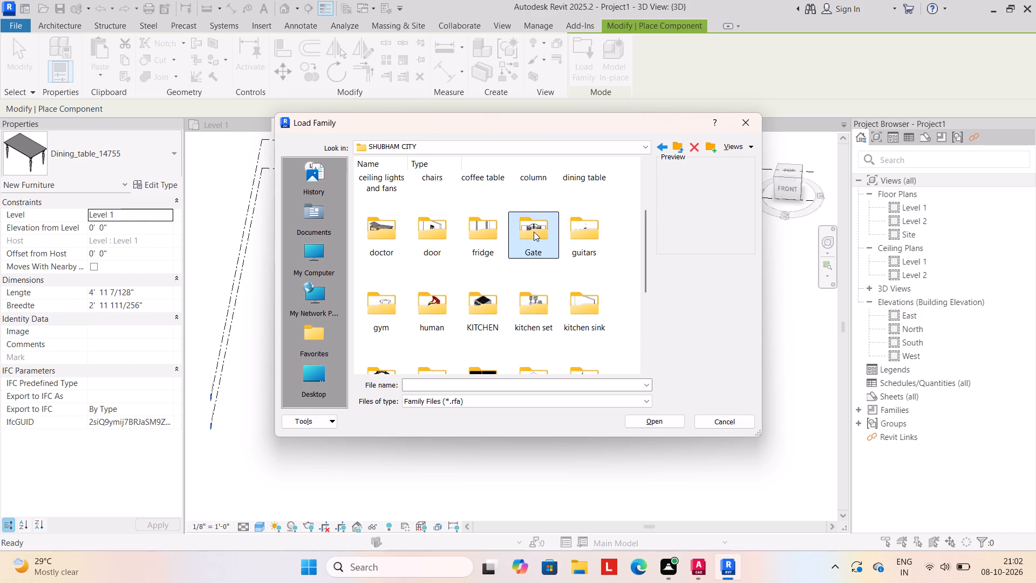
double_click(534, 232)
click(388, 253)
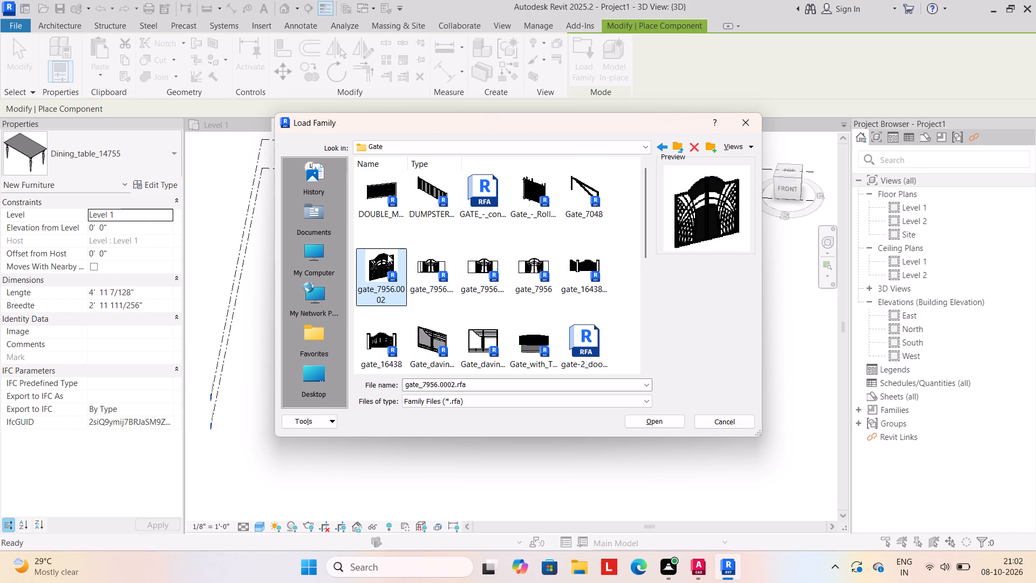
click(653, 422)
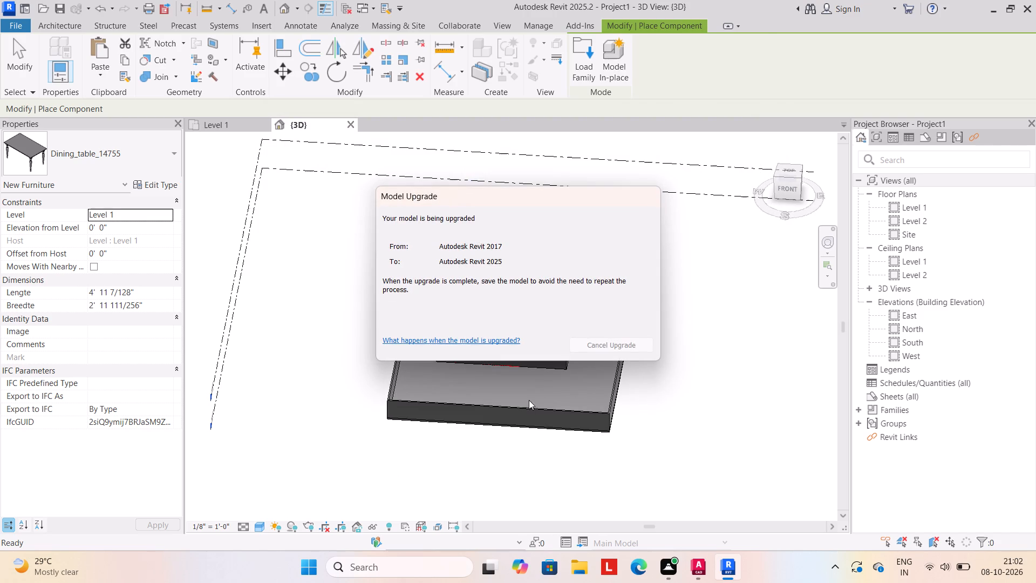
Place one gate_7956.0002 on Level 1 outside the boundary, beside the front wall's west corner.
key(Escape)
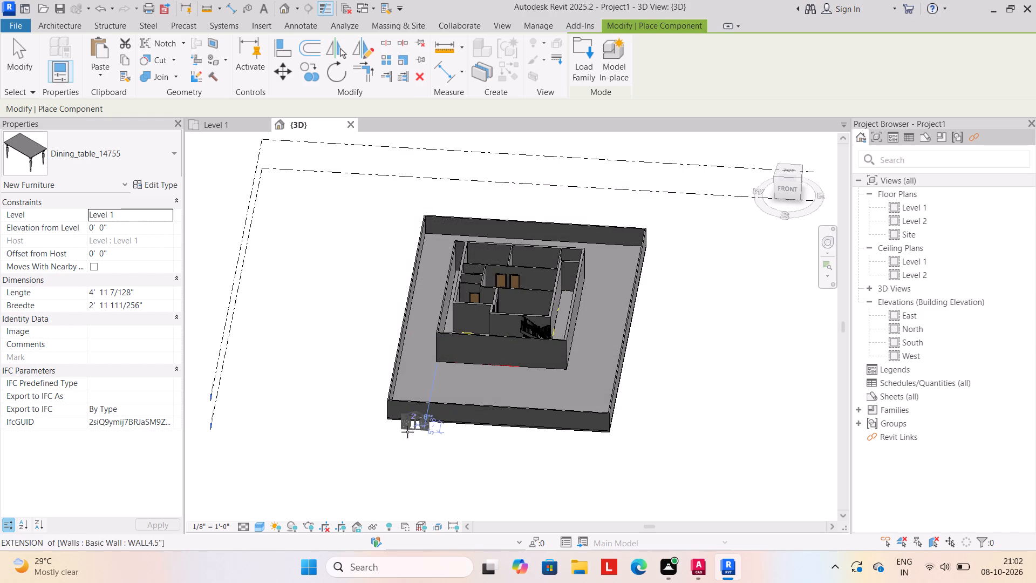
click(345, 430)
key(Escape)
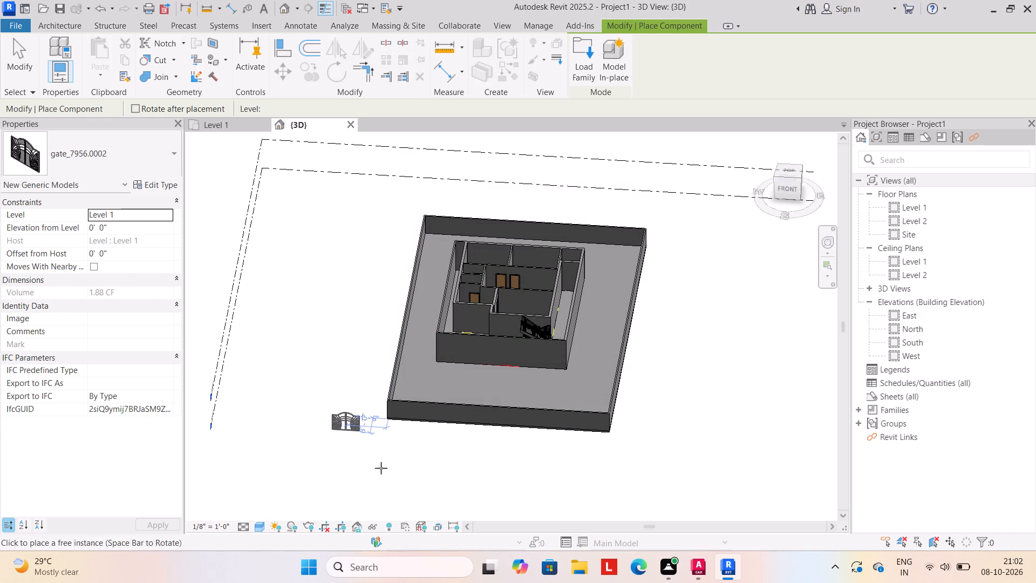
key(Escape)
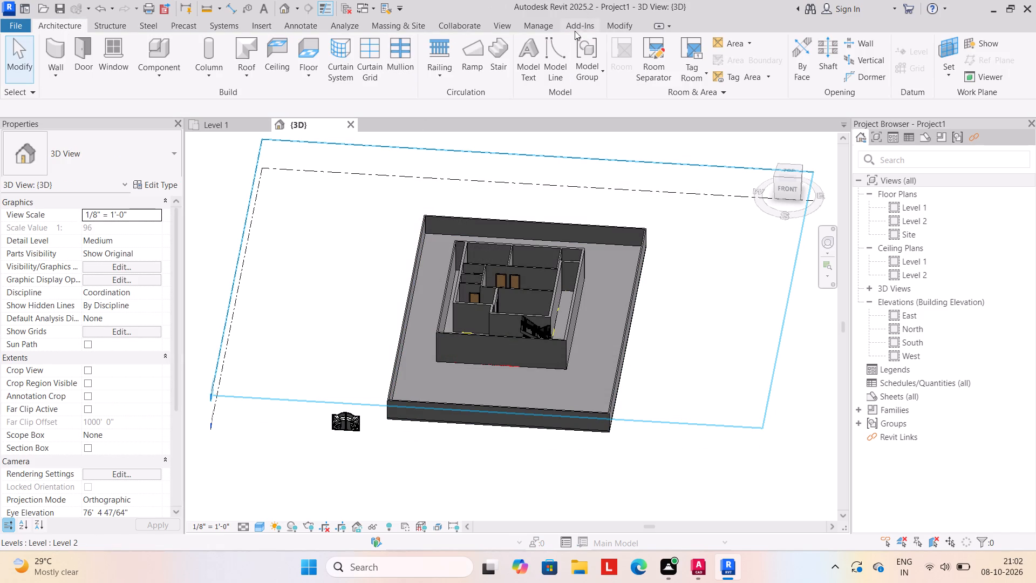
Split the front boundary wall at two points with Delete Inner Segment on, opening a gateway that starts about 26' from its west corner.
click(621, 26)
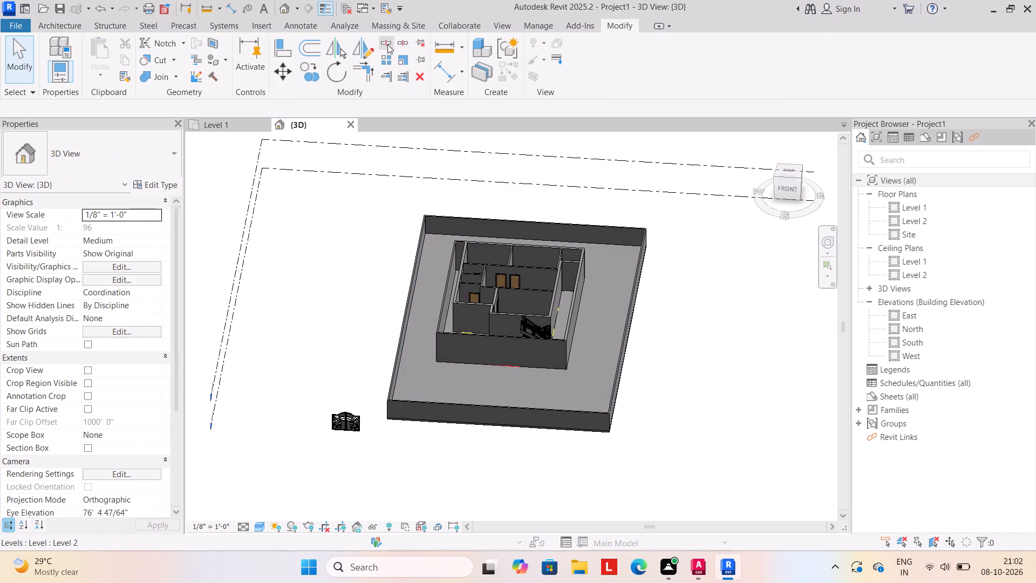
click(385, 41)
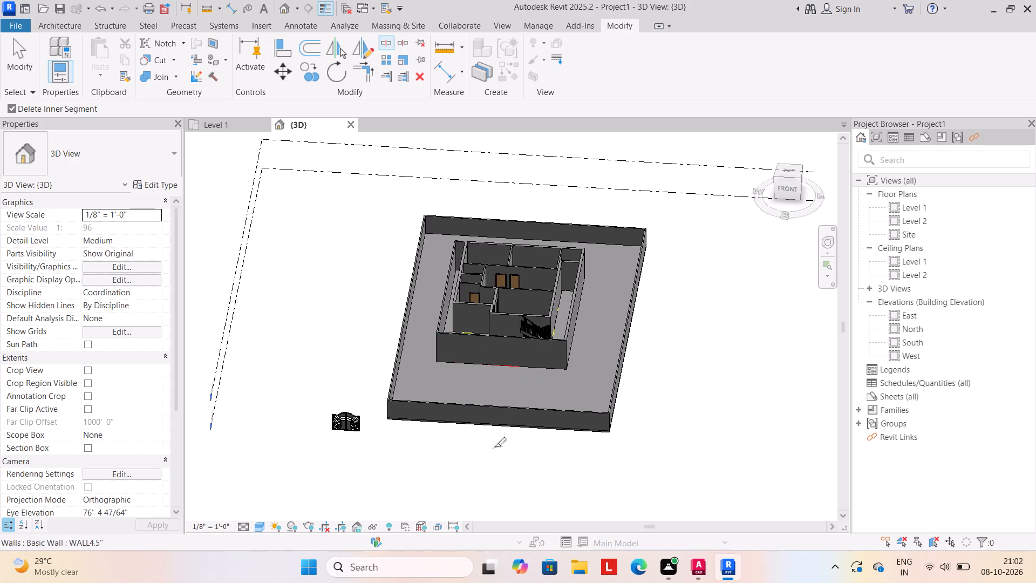
shift+middle_drag(495, 448, 522, 395)
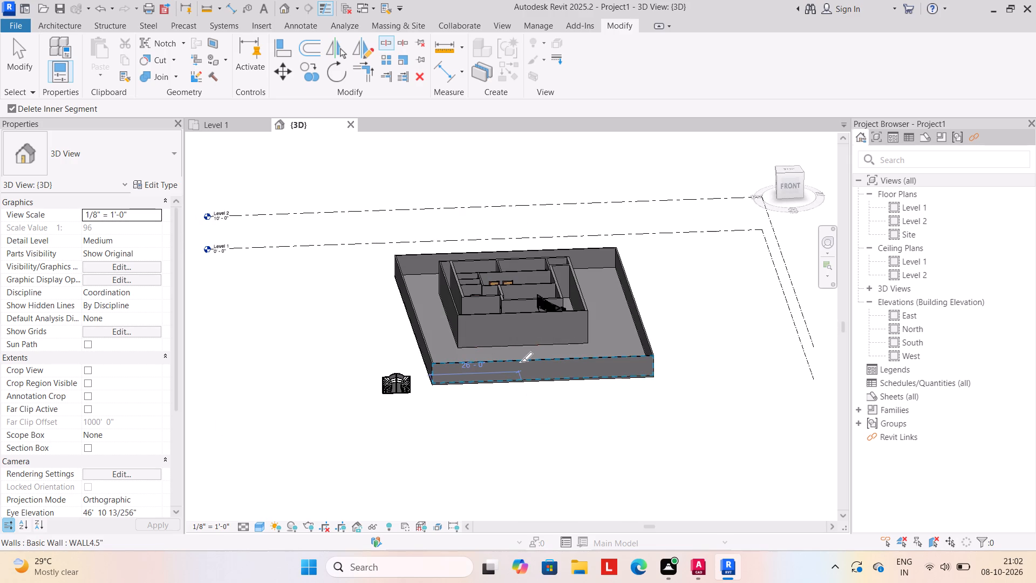
click(521, 362)
click(598, 357)
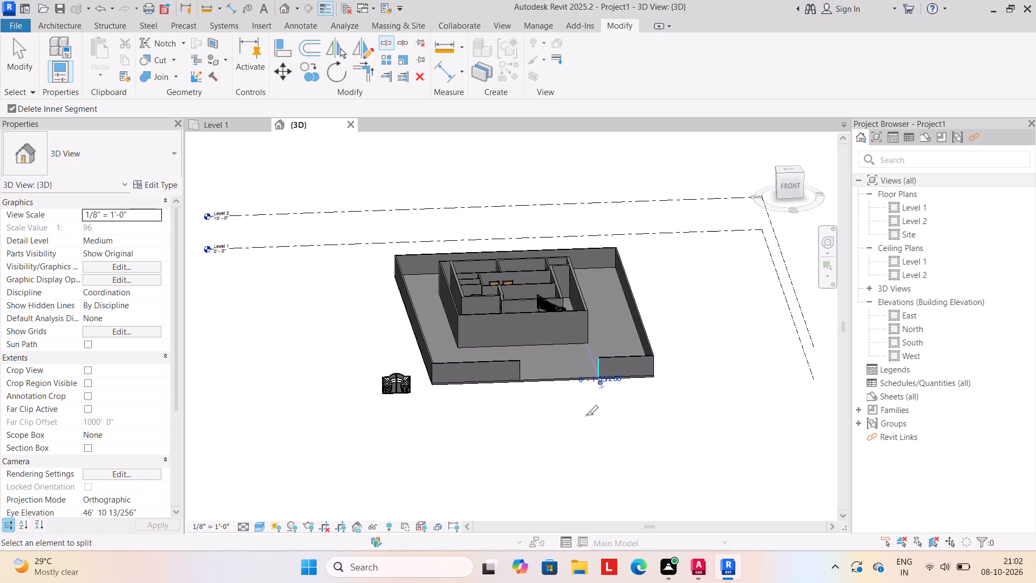
key(Escape)
key(Escape)
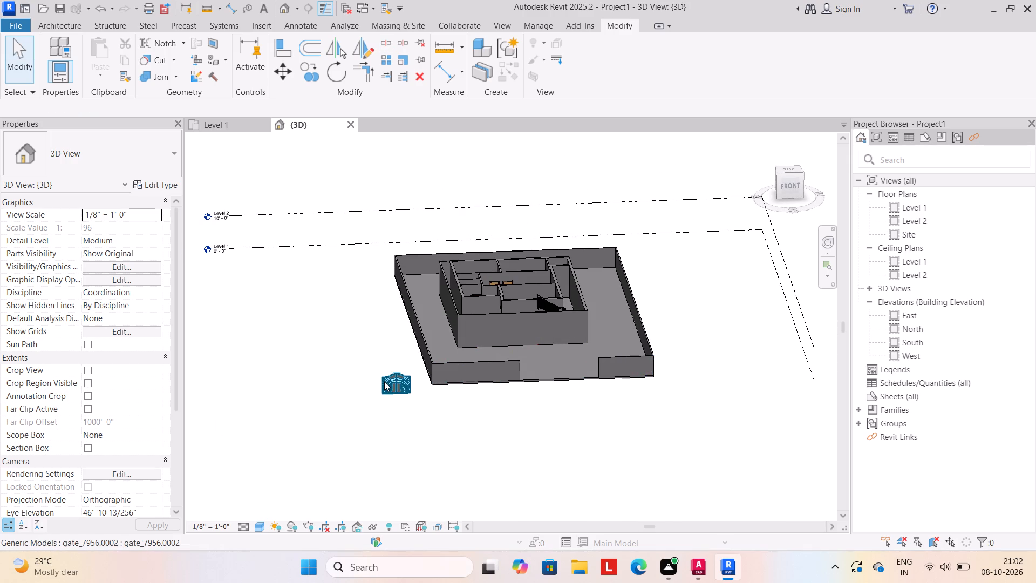
Move the gate from its base point into the middle of the new opening in the front boundary wall.
click(398, 383)
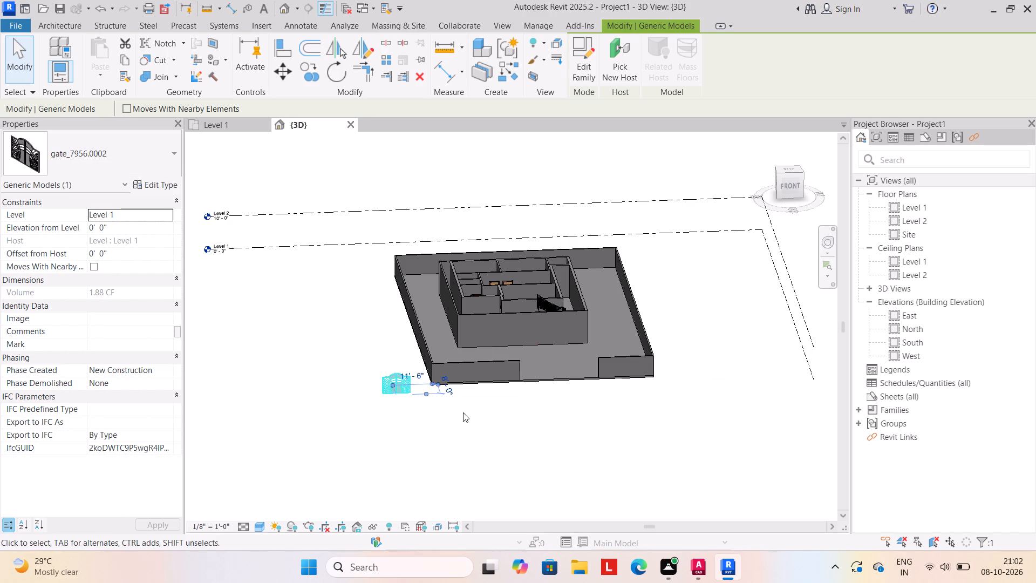
click(287, 72)
click(398, 392)
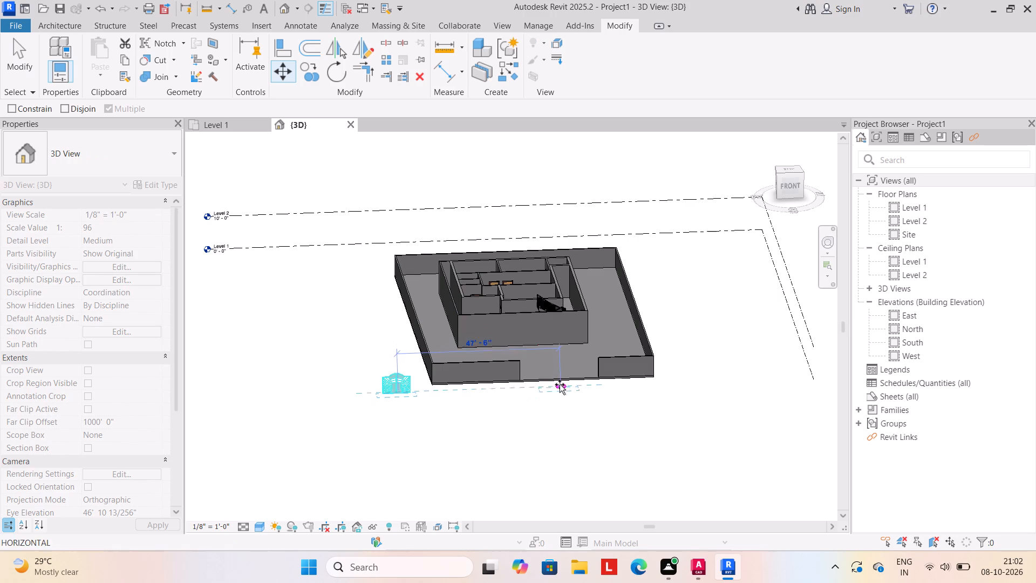
scroll(557, 374, up, 6)
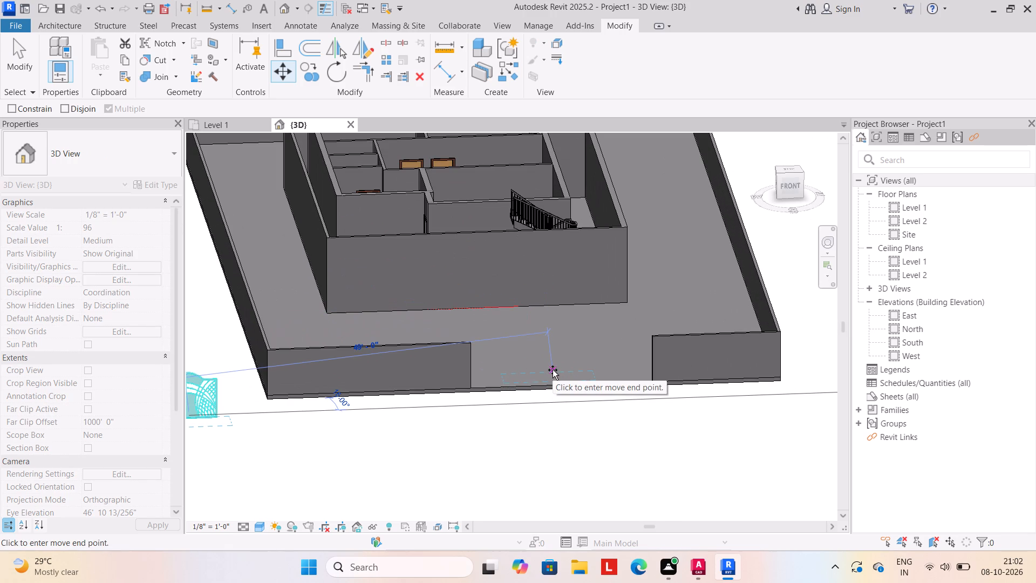
click(553, 370)
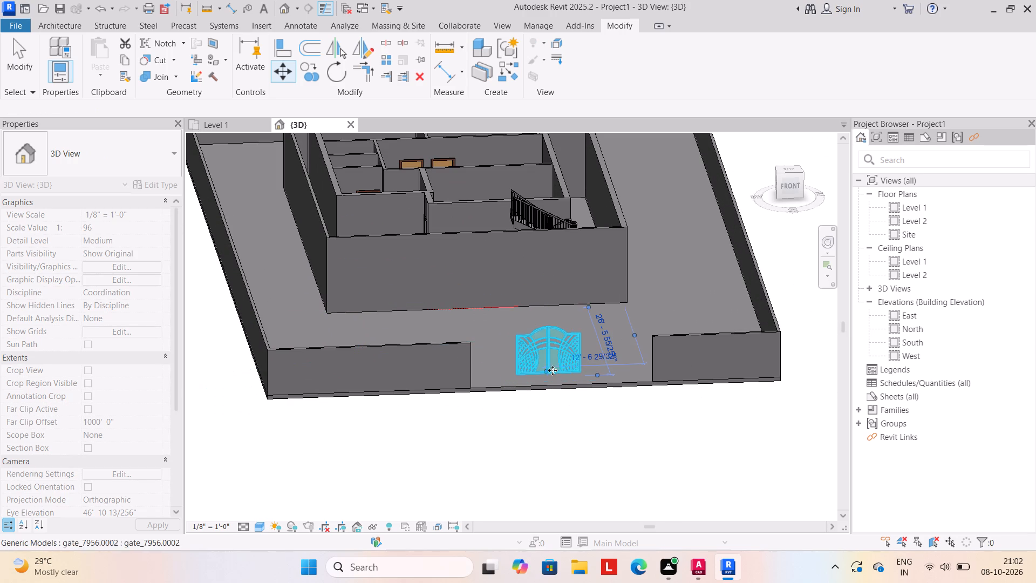
key(Escape)
key(Escape)
Nudge the gate outward from the house until it lines up with the front boundary wall.
click(549, 375)
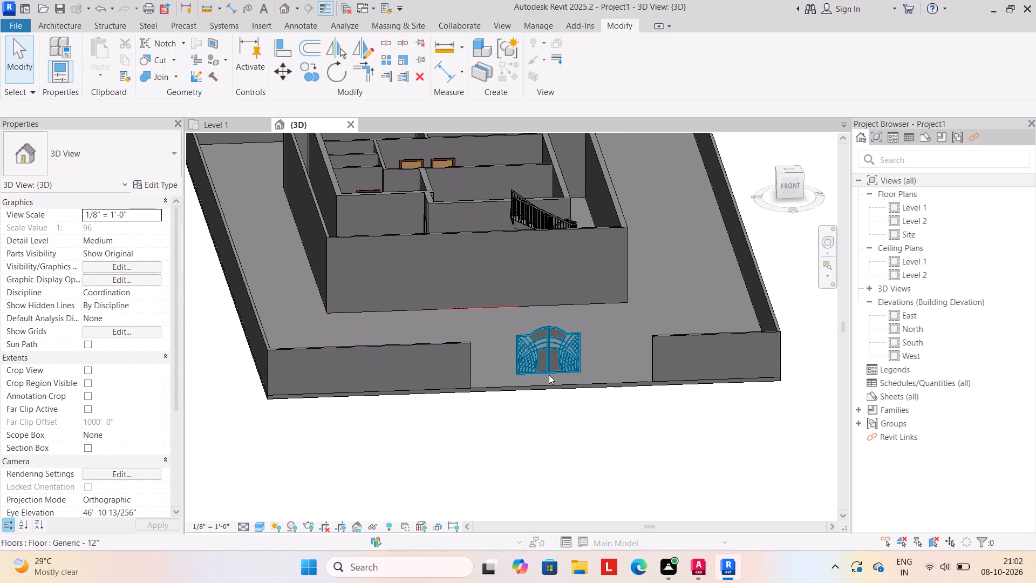
key(Down)
key(Down)
key(Down)
drag(537, 425, 523, 523)
key(Down)
key(Down)
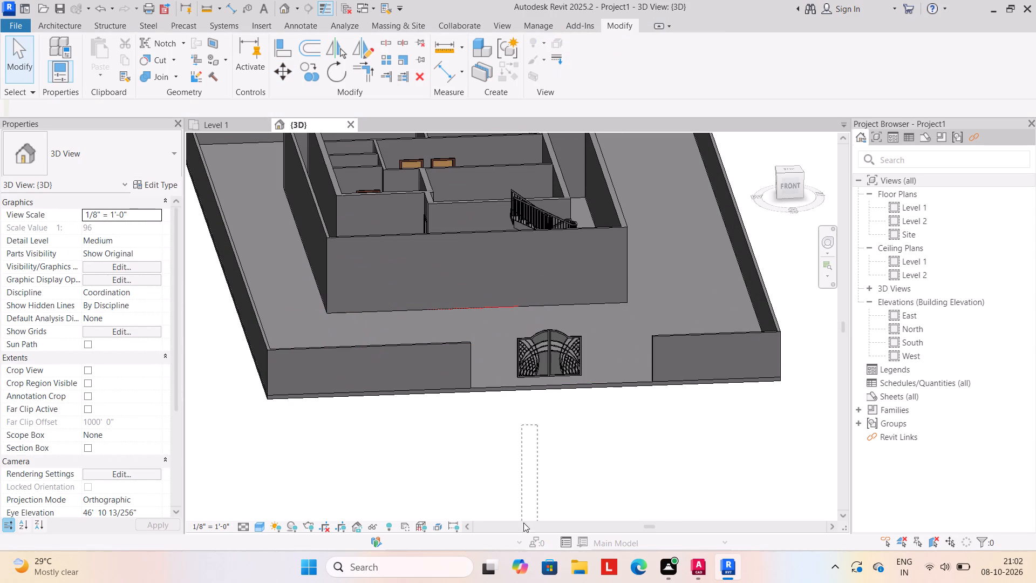
drag(523, 523, 522, 528)
key(Down)
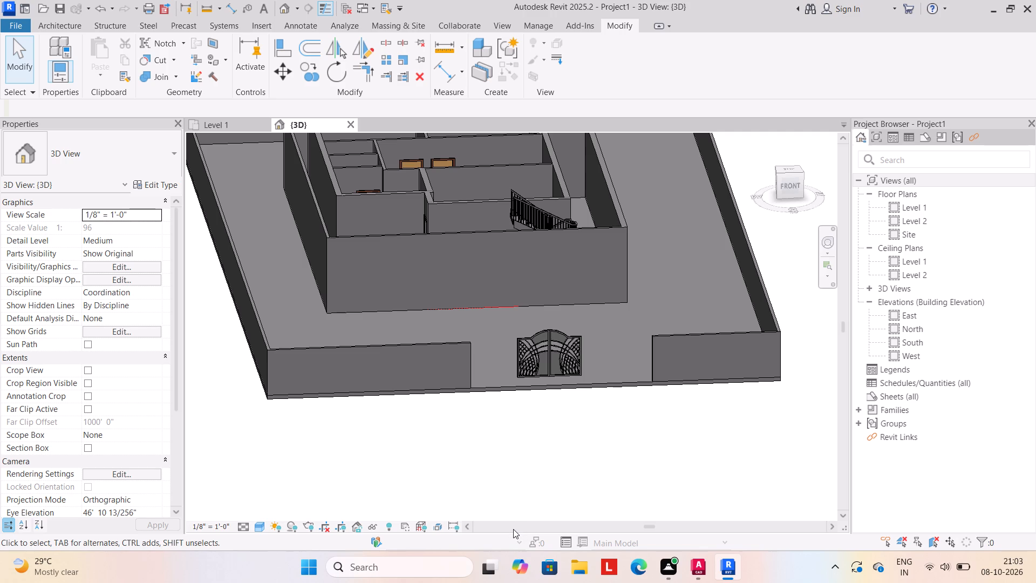
click(561, 342)
key(Down)
key(Down)
key(Down)
key(Down)
key(Down)
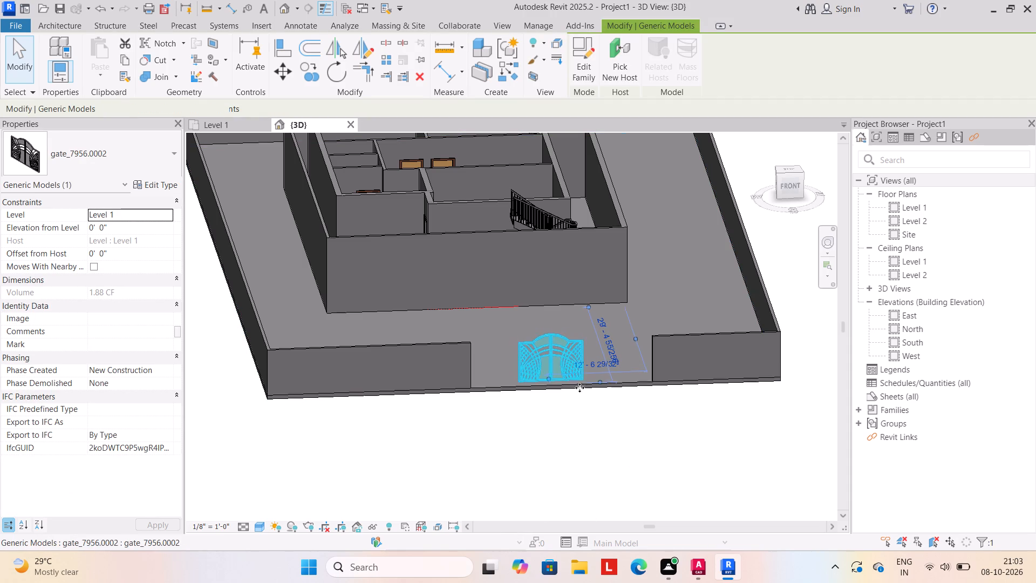
key(Down)
key(Down)
key(Down)
key(Escape)
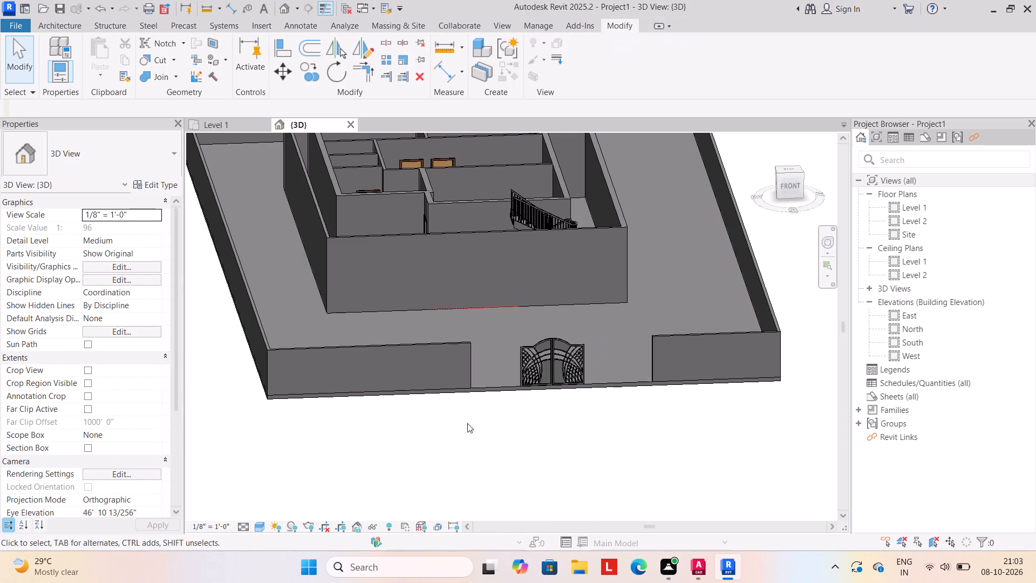
Extend the front boundary wall's west segment to the gate's west edge, making it 31' 10" long.
click(467, 375)
scroll(475, 436, up, 4)
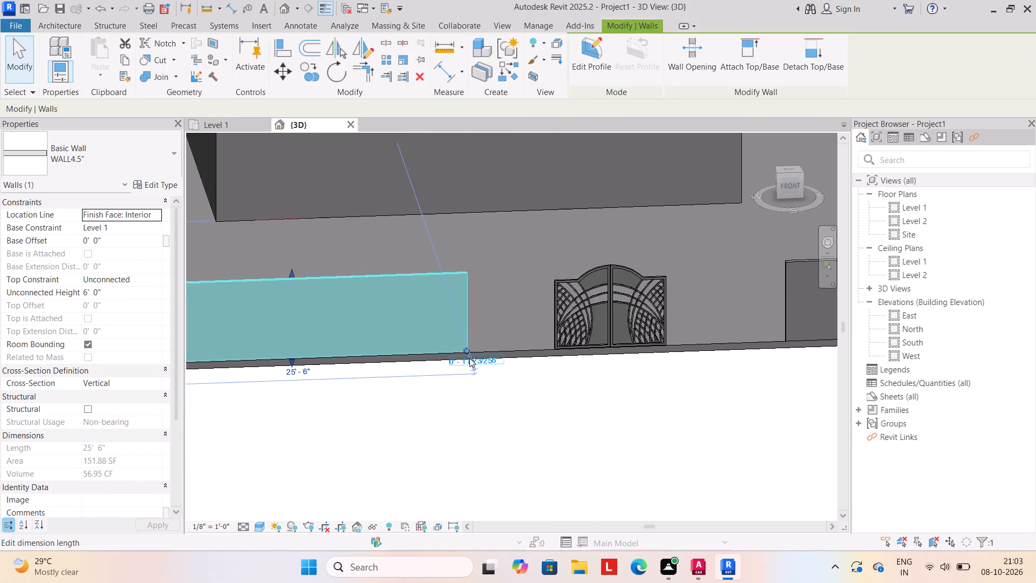
scroll(469, 358, up, 7)
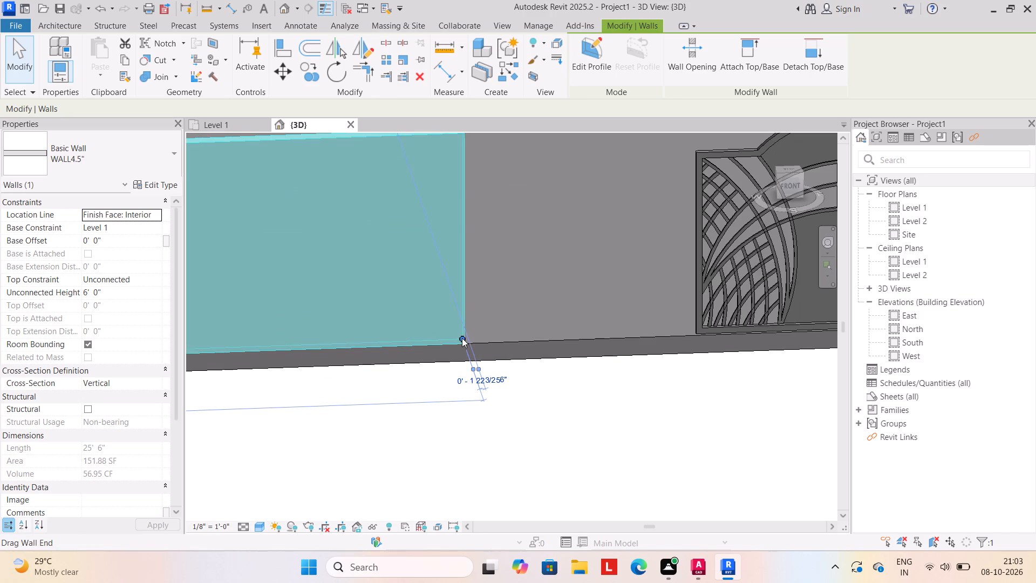
drag(462, 338, 694, 331)
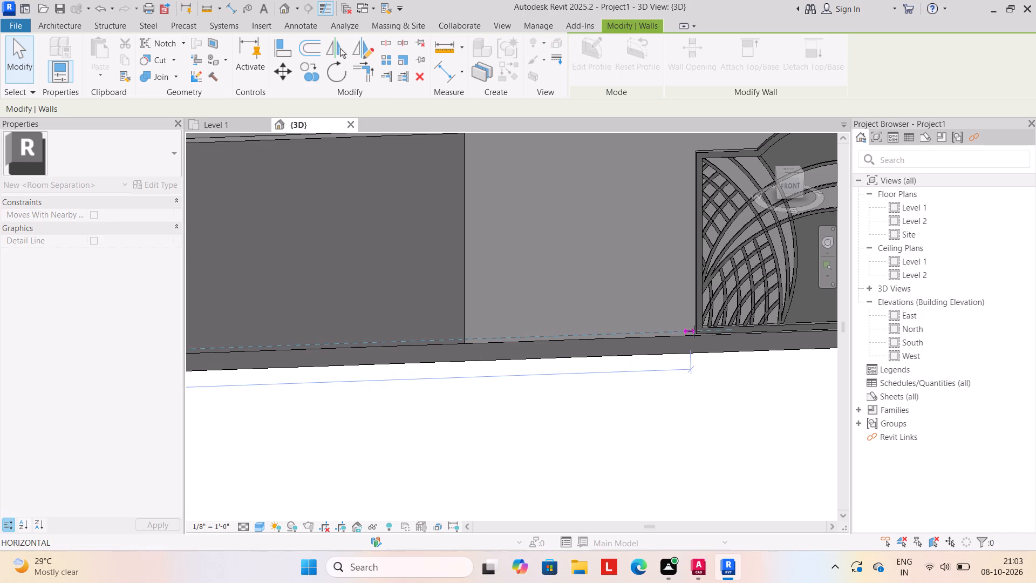
drag(694, 331, 695, 331)
scroll(678, 443, down, 6)
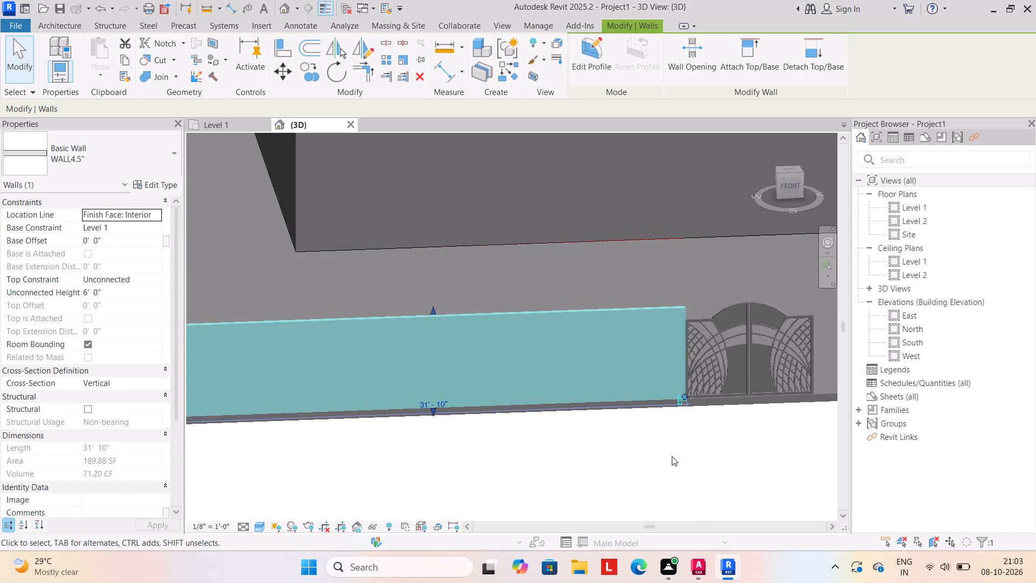
key(Escape)
Extend the front boundary wall's east segment to the gate's east edge, making it 24' 7" long.
scroll(669, 464, down, 3)
middle_drag(657, 463, 455, 433)
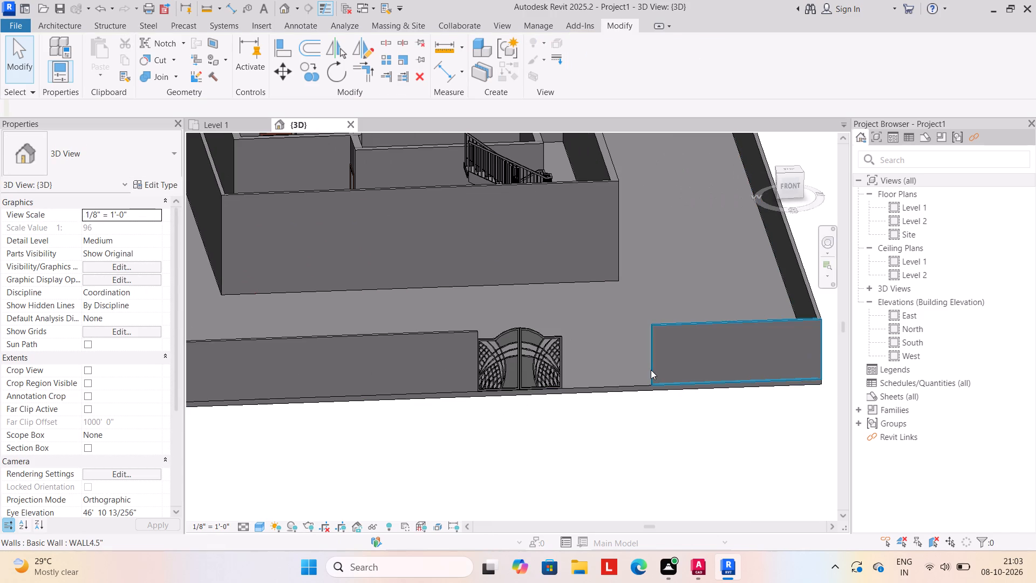
click(651, 370)
scroll(643, 393, up, 6)
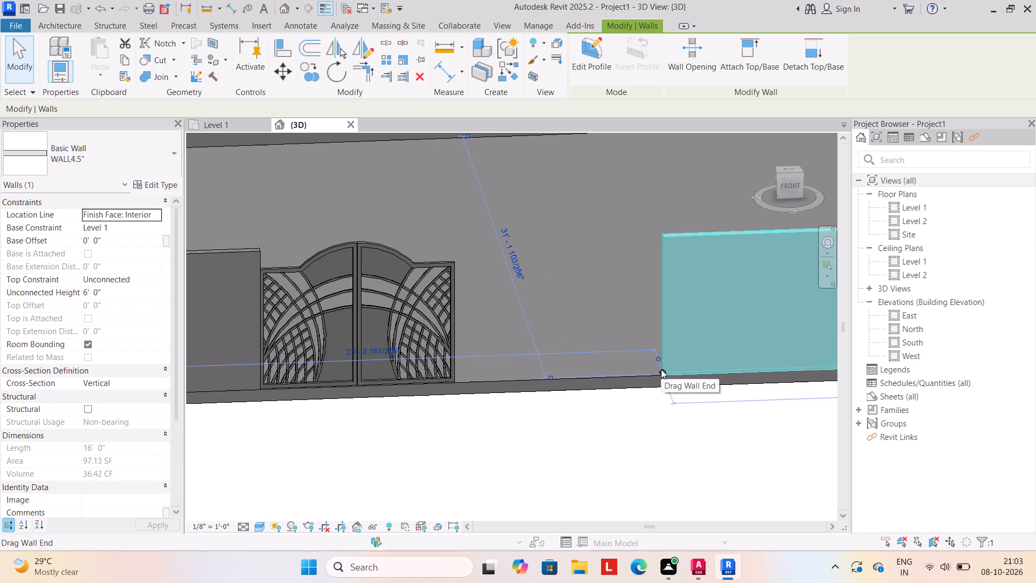
drag(661, 369, 459, 381)
key(Escape)
middle_drag(446, 425, 503, 424)
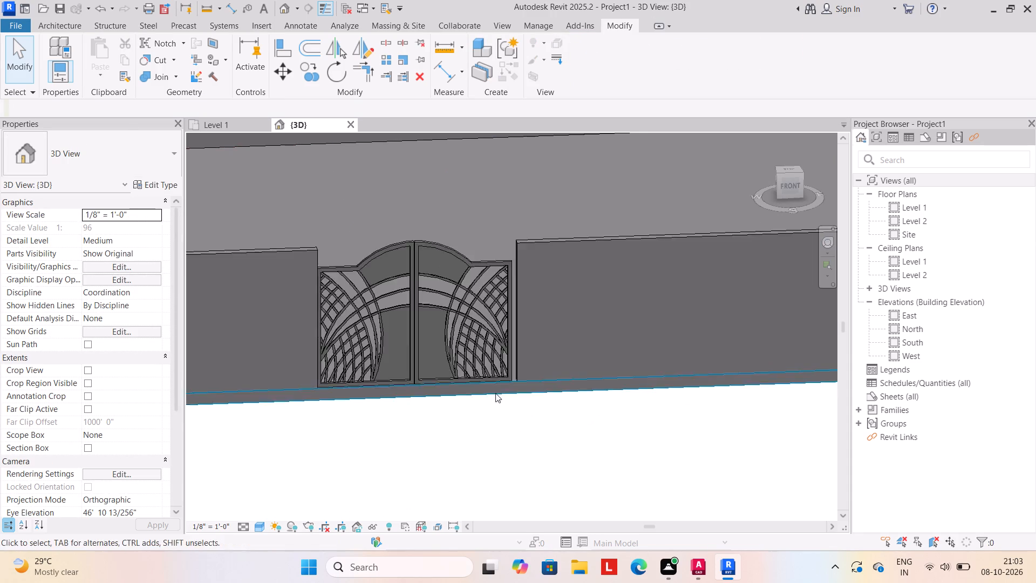
scroll(489, 380, up, 3)
click(536, 363)
scroll(531, 375, up, 7)
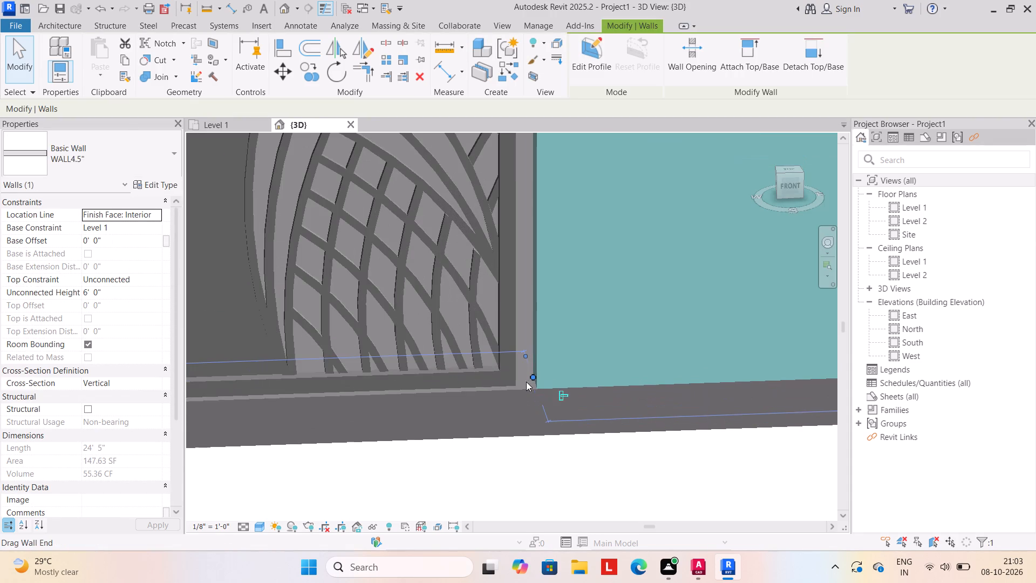
drag(530, 377, 519, 378)
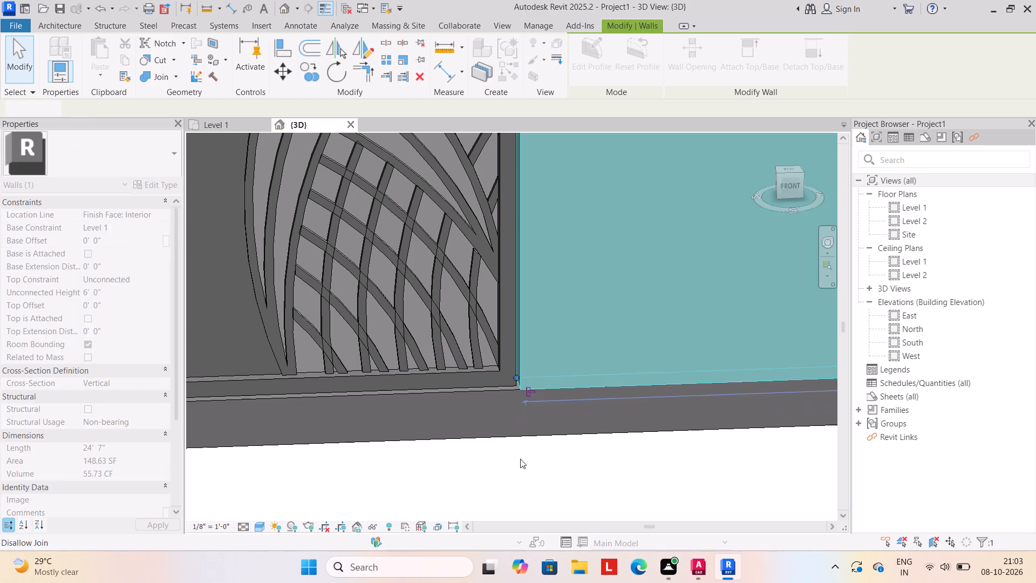
click(514, 470)
key(Escape)
Nudge the gate one more increment outward between the two front boundary wall segments.
scroll(514, 475, down, 2)
middle_drag(513, 475, 611, 444)
click(465, 358)
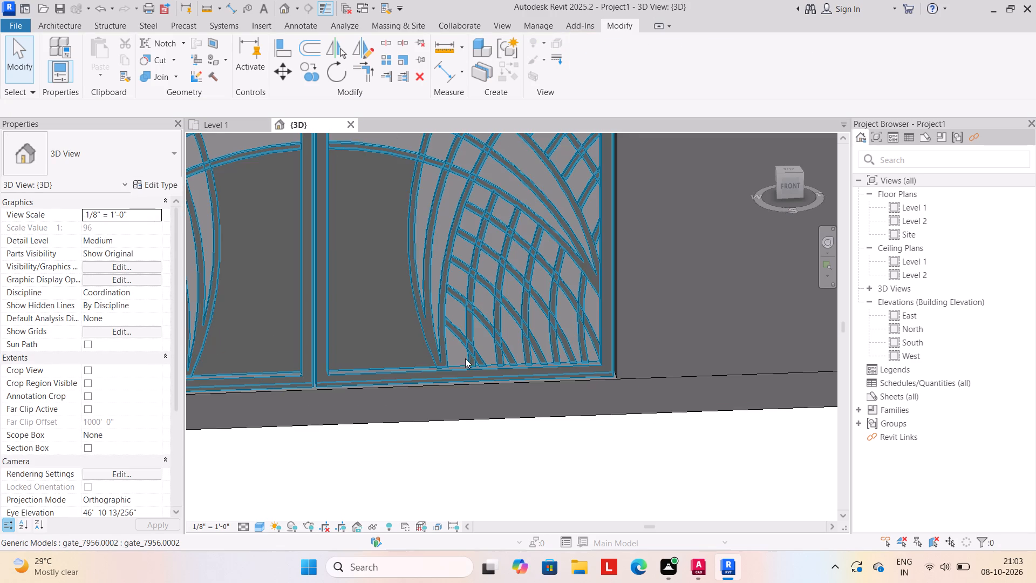
key(Down)
scroll(473, 437, down, 5)
click(482, 471)
Examine the house, boundary wall and gate in the 3D view from several angles and in the Level 1 plan.
scroll(483, 470, down, 14)
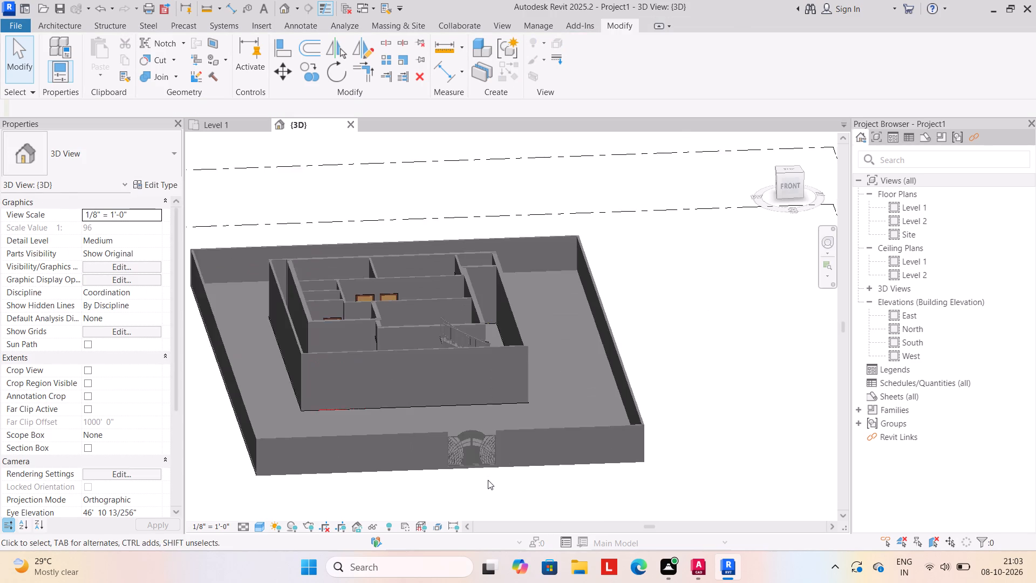
scroll(488, 480, down, 2)
middle_drag(488, 482, 523, 403)
shift+middle_drag(580, 474, 569, 448)
shift+scroll(514, 419, up, 1)
shift+middle_drag(514, 419, 492, 435)
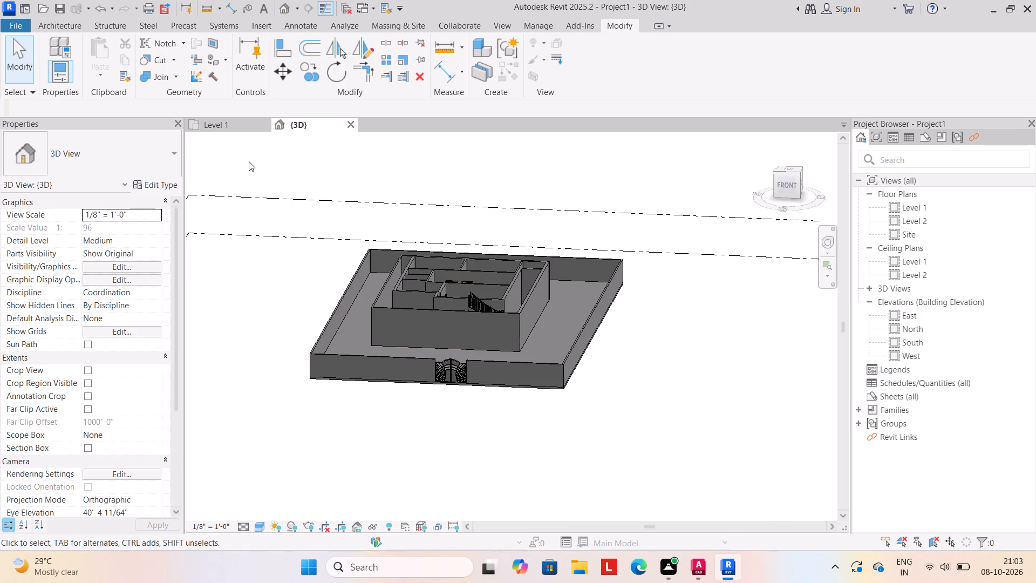
click(237, 130)
scroll(313, 349, down, 1)
middle_drag(316, 352, 360, 359)
scroll(360, 359, up, 1)
scroll(361, 361, down, 4)
middle_drag(356, 364, 366, 333)
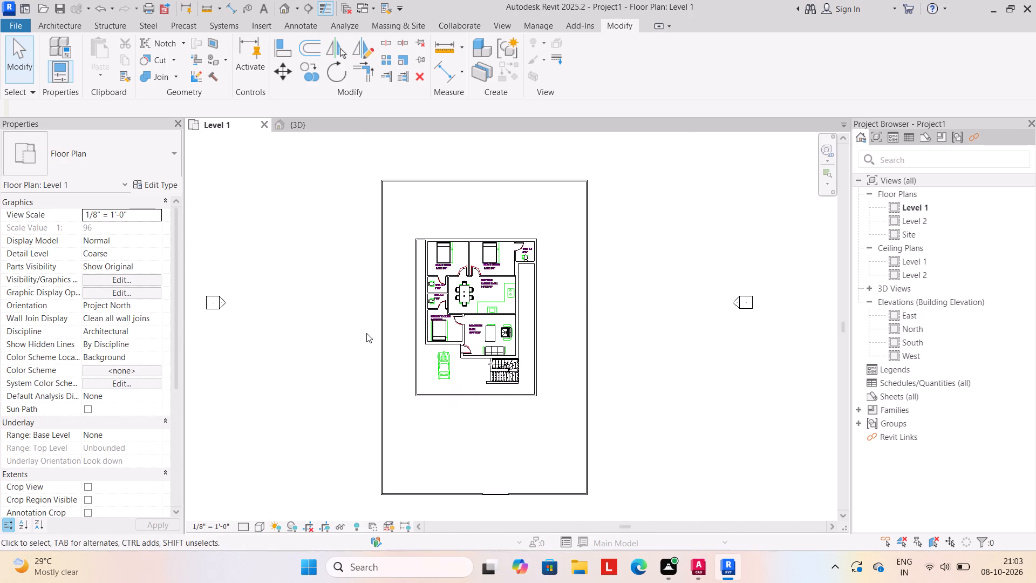
middle_drag(363, 354, 382, 333)
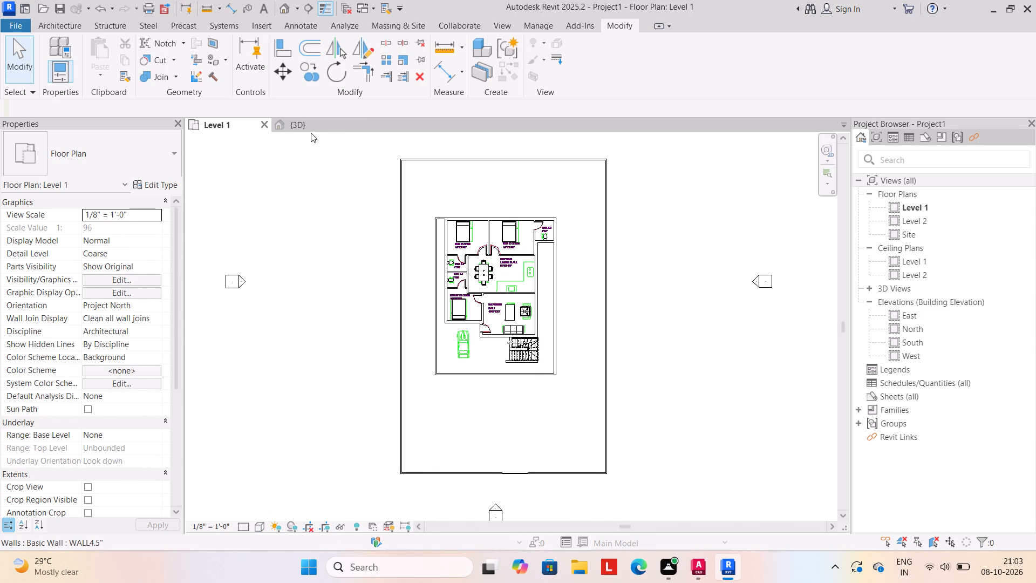
click(310, 130)
shift+middle_drag(434, 435, 464, 534)
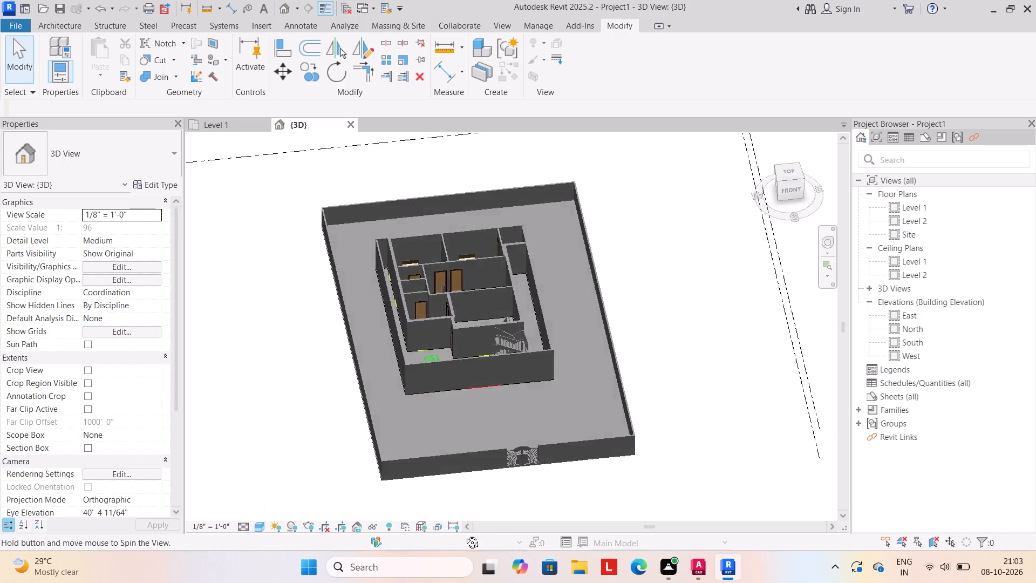
shift+middle_drag(464, 534, 462, 521)
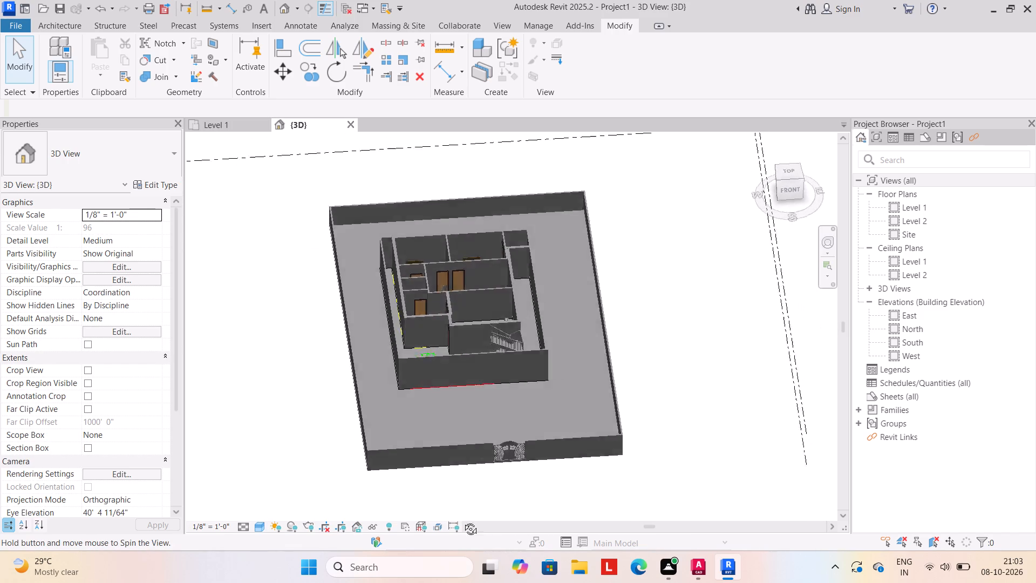
shift+middle_drag(462, 521, 523, 521)
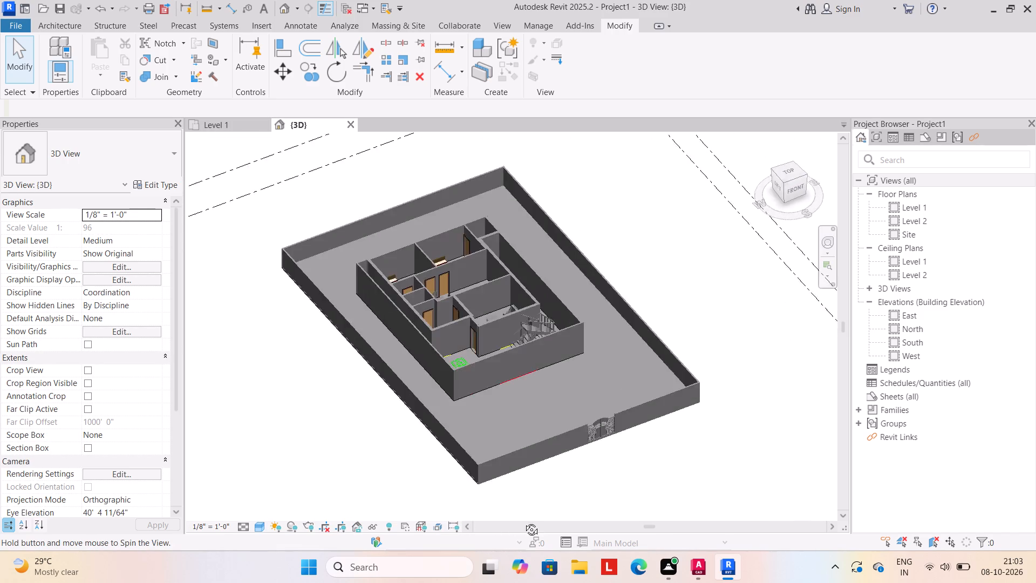
shift+middle_drag(523, 521, 439, 532)
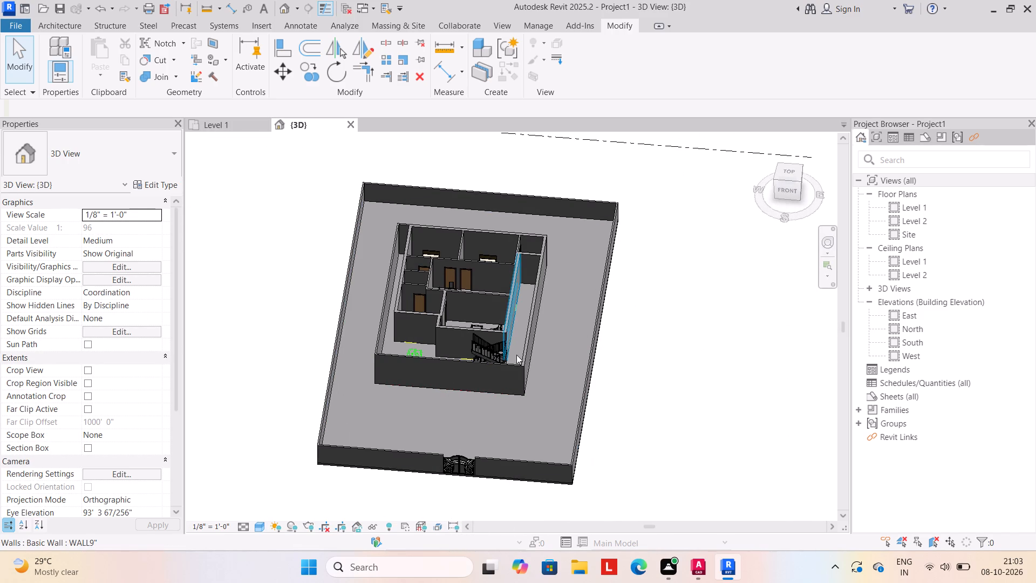
Delete the WALL9" outer side walls on the east and west sides of the house, inside the boundary.
click(529, 344)
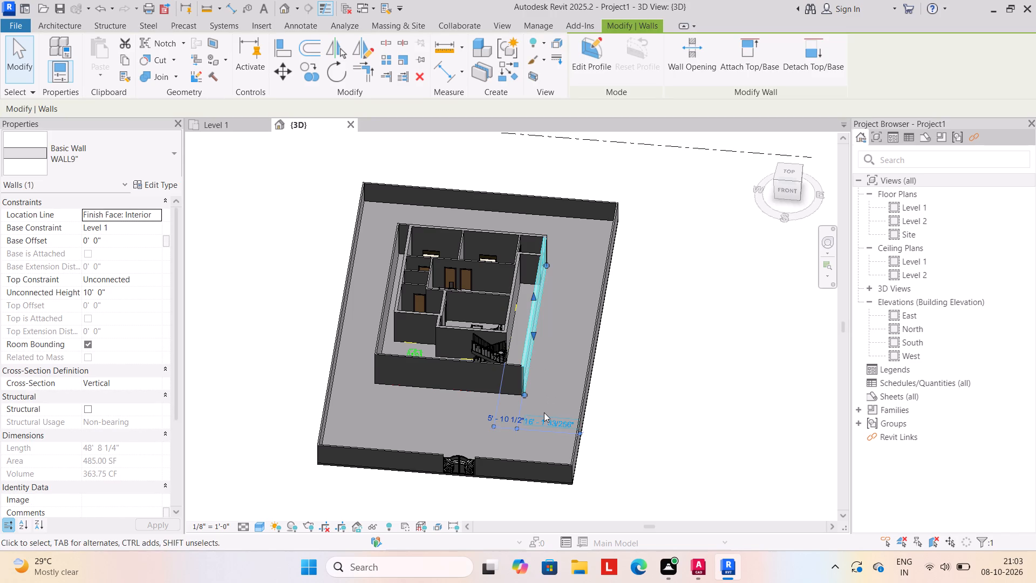
key(Escape)
click(531, 329)
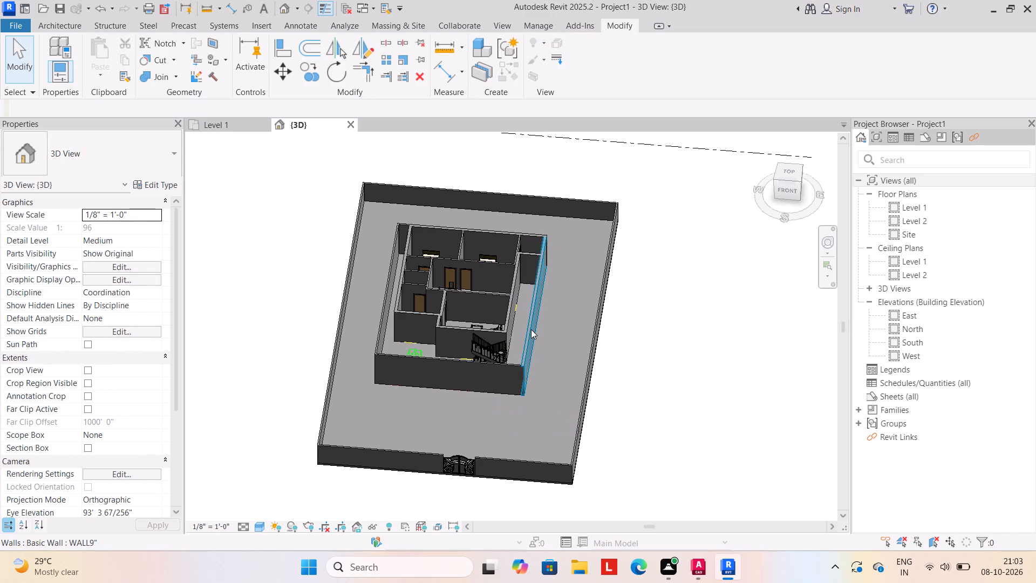
key(Delete)
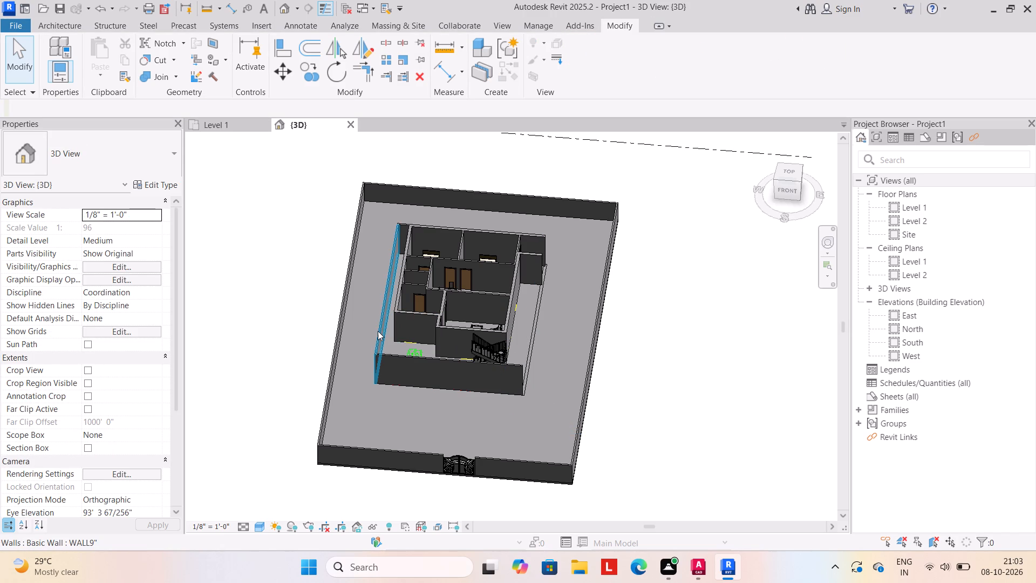
click(380, 330)
key(Delete)
drag(375, 331, 372, 332)
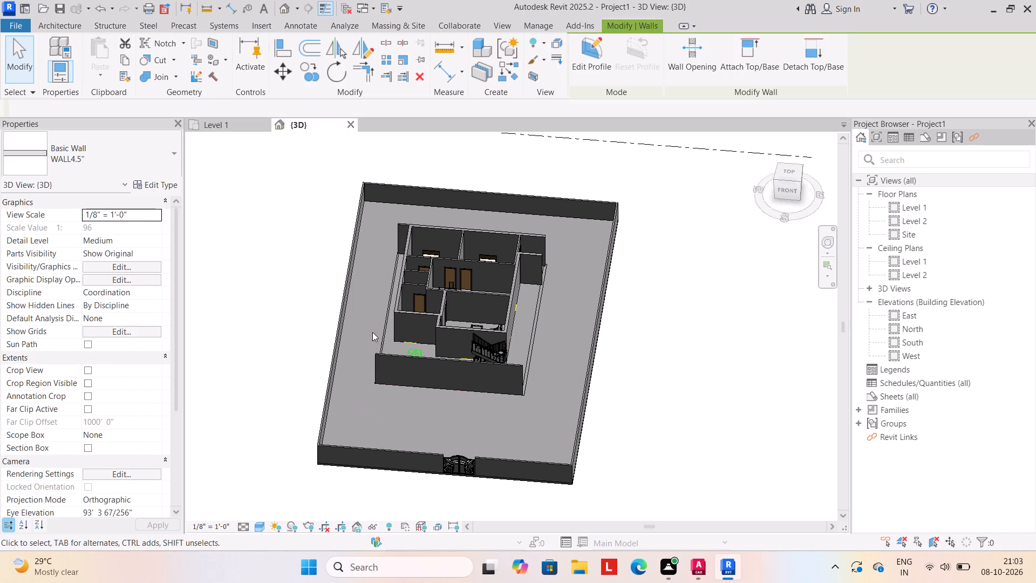
drag(372, 332, 362, 346)
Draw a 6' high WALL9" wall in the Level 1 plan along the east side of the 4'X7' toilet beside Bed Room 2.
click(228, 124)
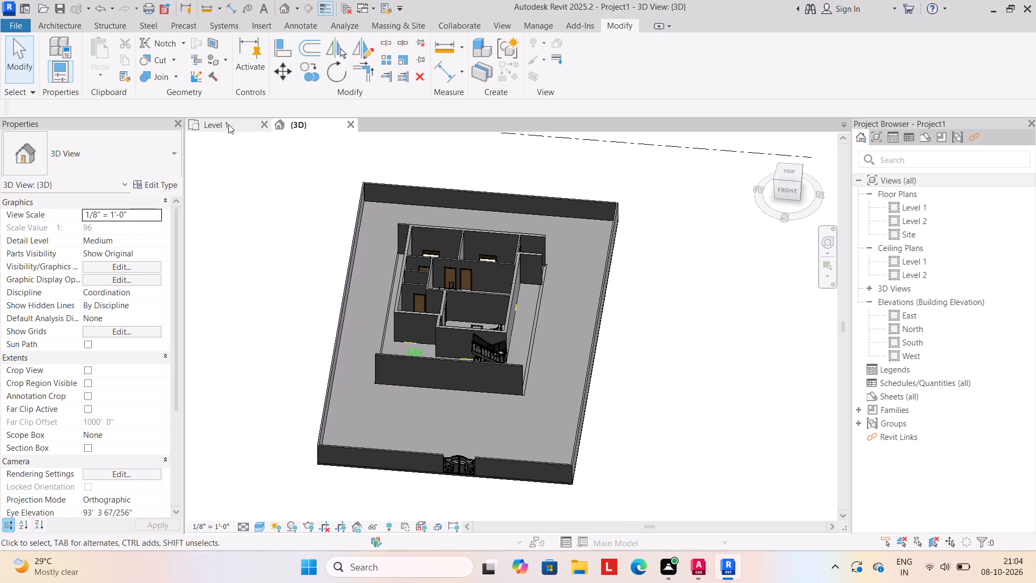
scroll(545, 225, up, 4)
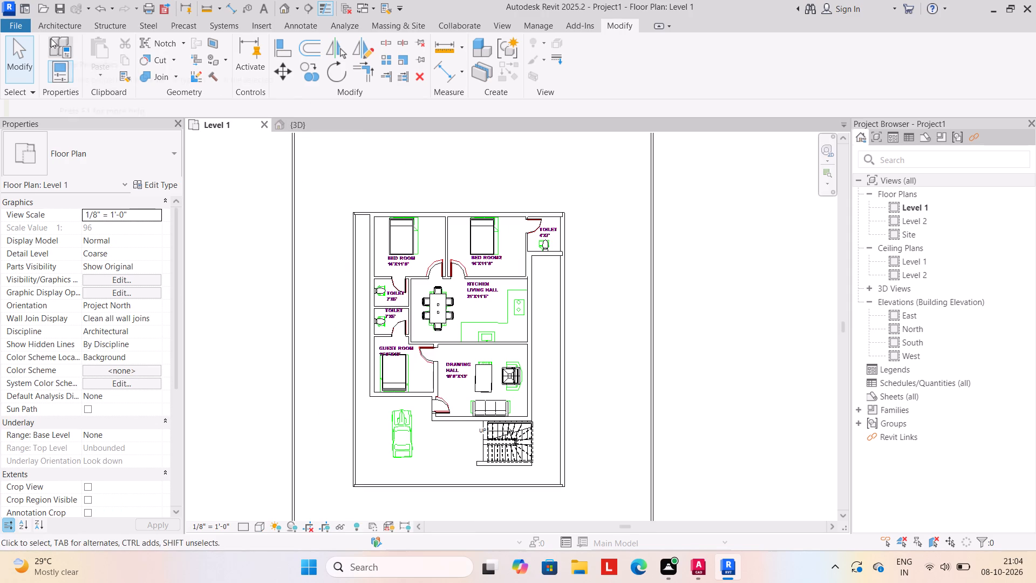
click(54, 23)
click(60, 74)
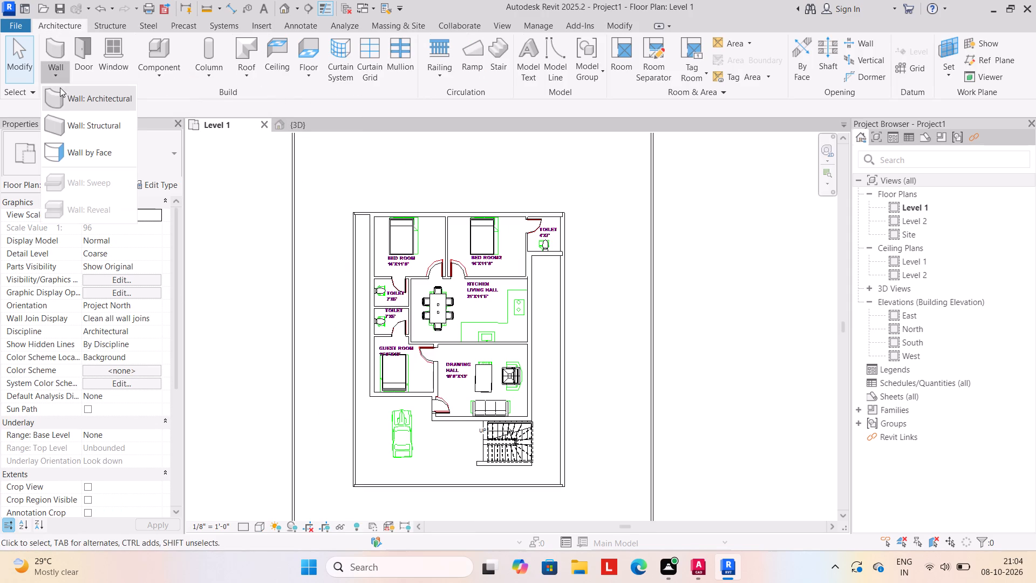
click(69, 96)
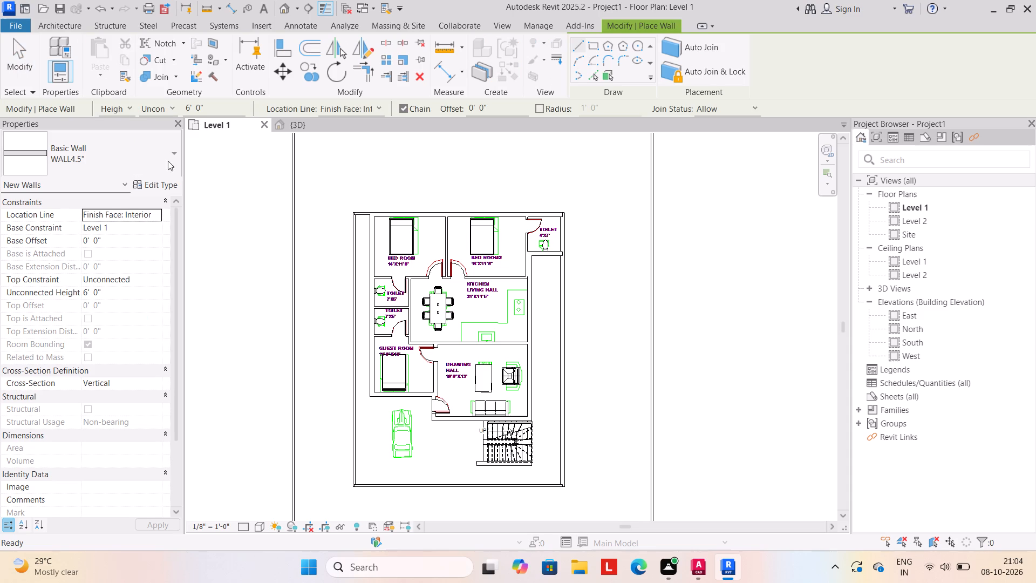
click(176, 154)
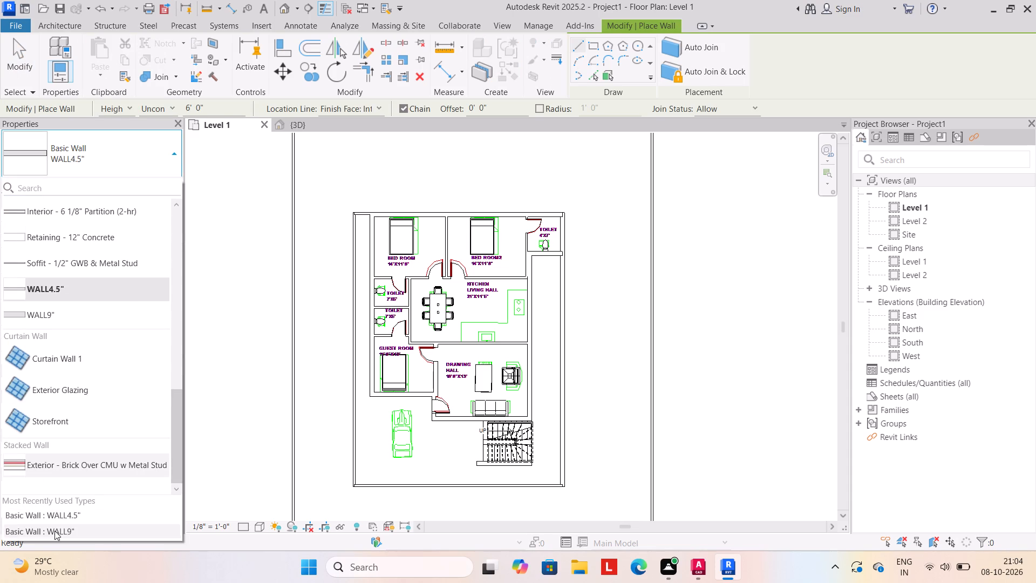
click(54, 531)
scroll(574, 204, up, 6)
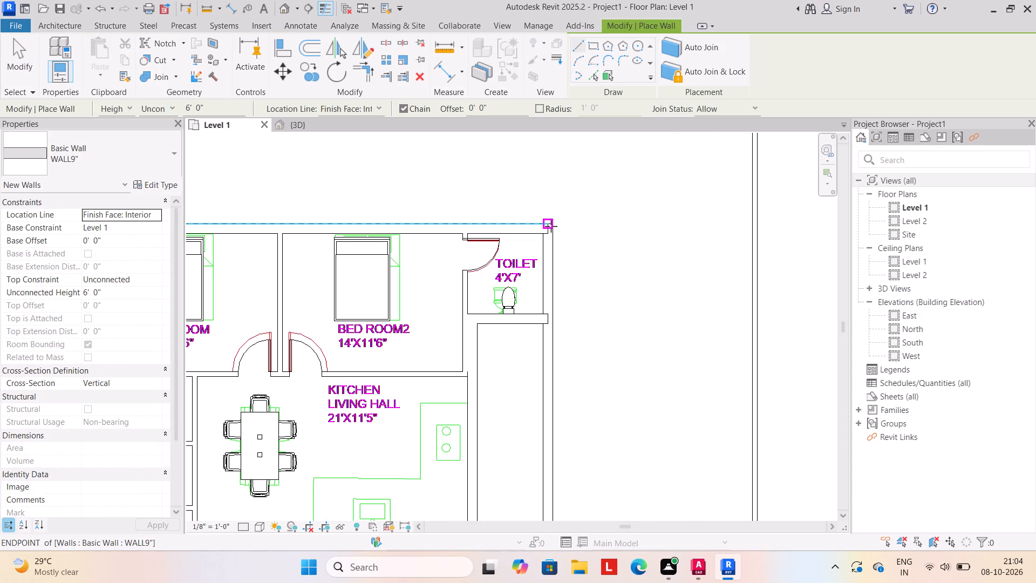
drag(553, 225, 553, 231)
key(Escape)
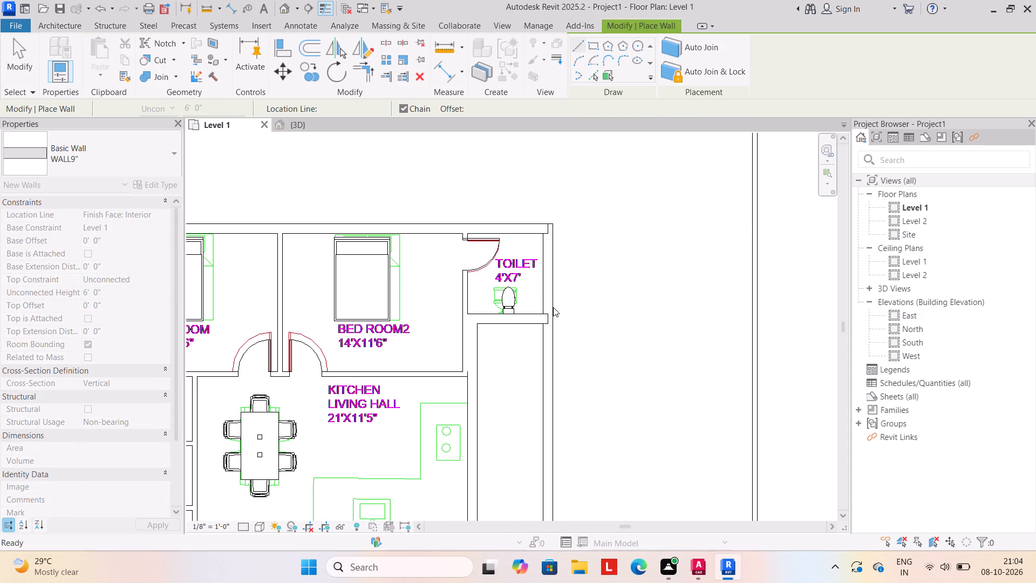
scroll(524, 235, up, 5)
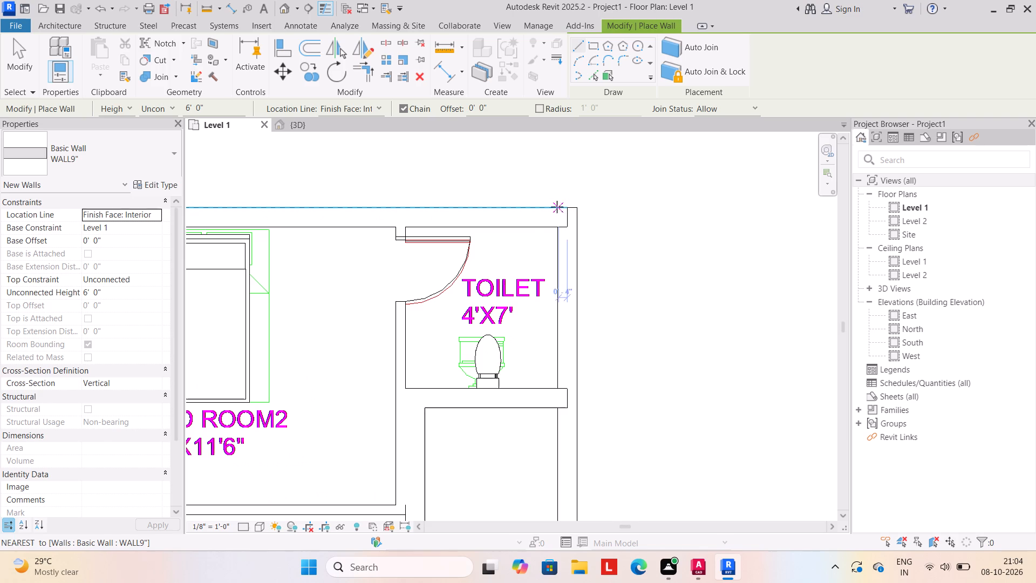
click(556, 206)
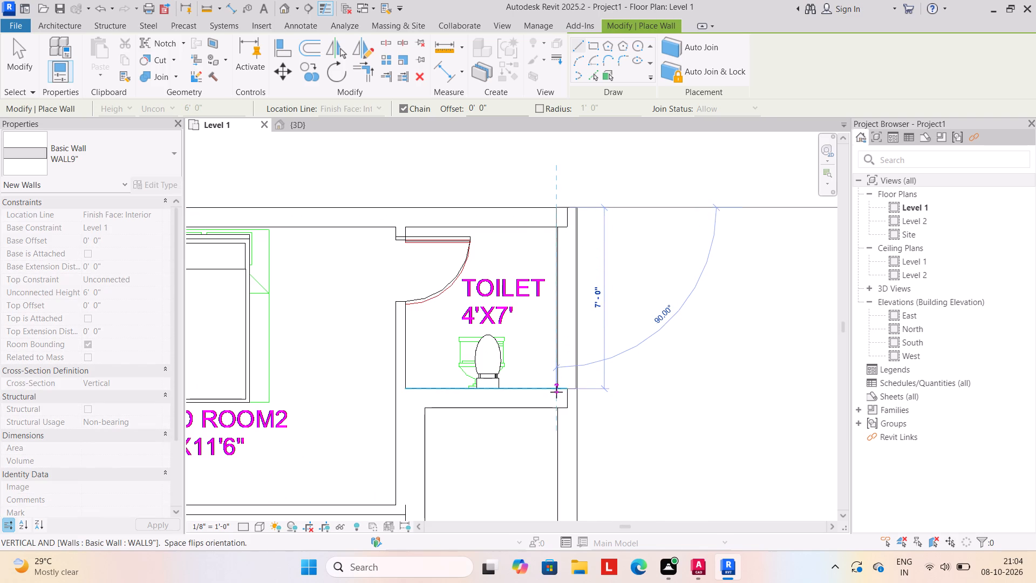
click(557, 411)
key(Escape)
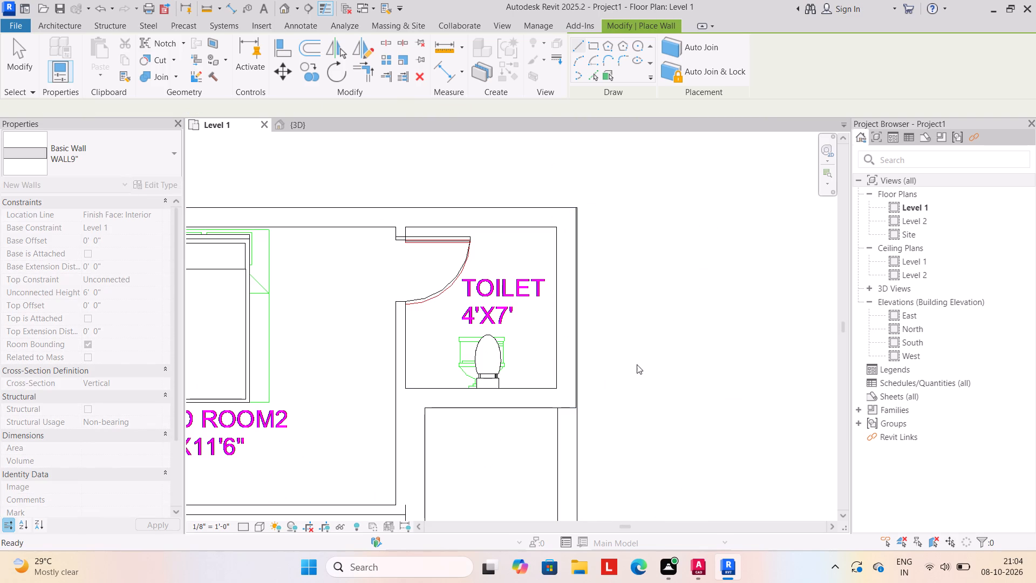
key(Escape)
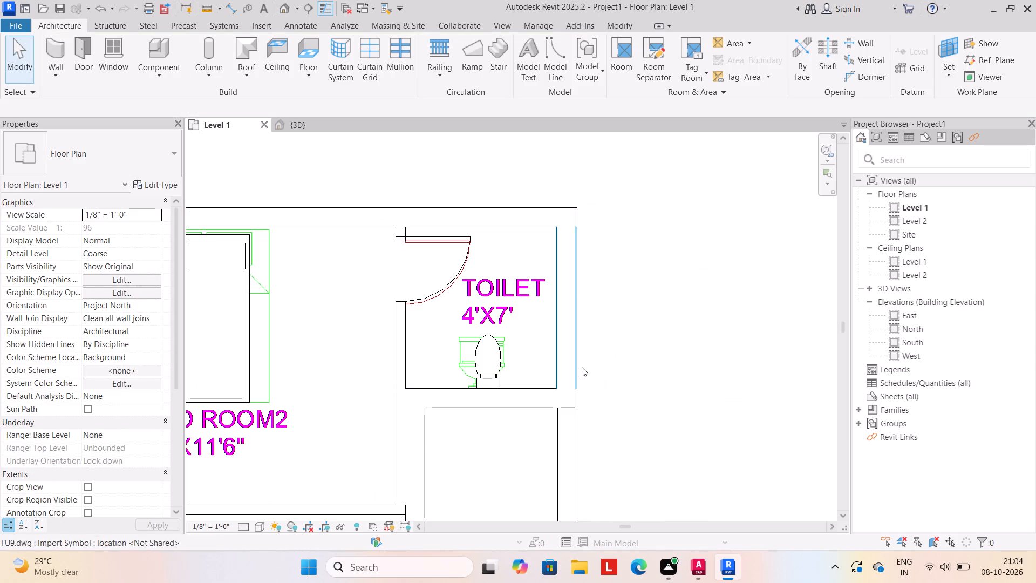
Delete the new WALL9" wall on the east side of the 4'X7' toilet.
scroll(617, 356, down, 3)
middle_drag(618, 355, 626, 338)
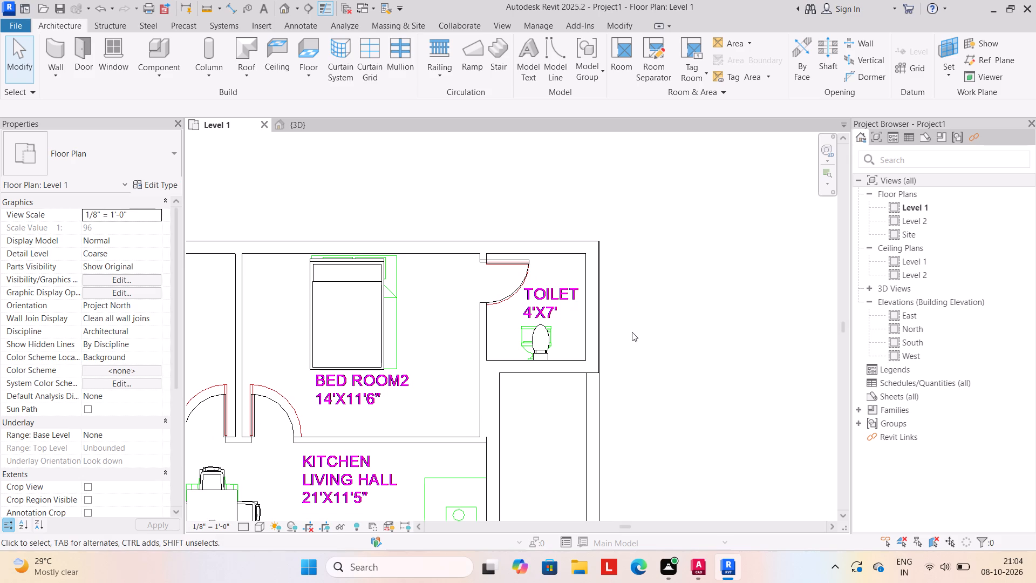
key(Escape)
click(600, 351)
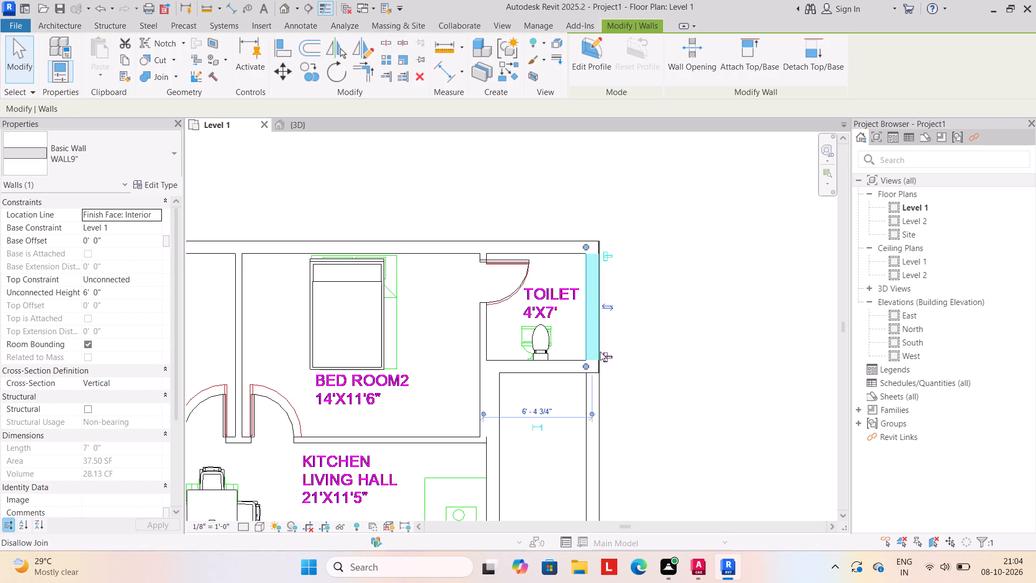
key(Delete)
Shorten the east end of the 4'X7' toilet's south wall to the inner face line of the plan's east outer wall.
click(590, 369)
scroll(589, 384, up, 4)
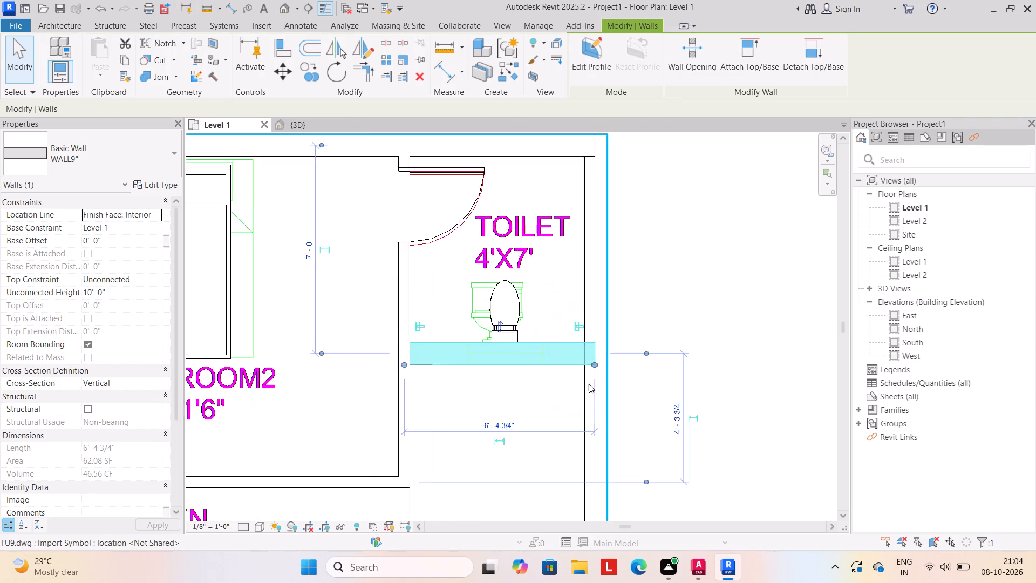
scroll(589, 384, up, 4)
drag(598, 348, 585, 348)
click(677, 345)
scroll(677, 345, down, 5)
middle_drag(665, 246, 673, 313)
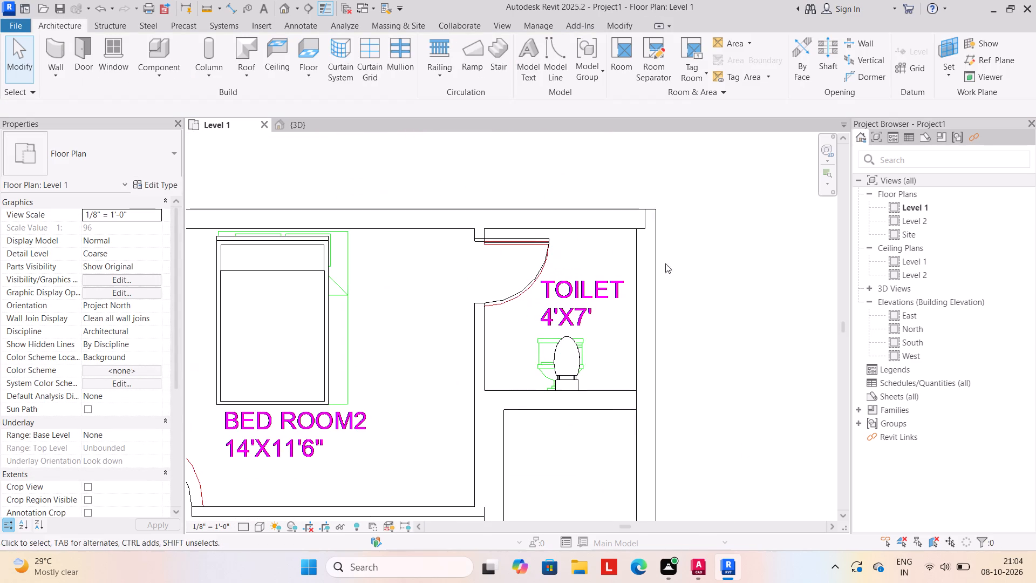
Shorten the east end of the house's north wall to the toilet's inner east face line, making it 33' 11" long.
scroll(617, 206, up, 4)
click(652, 242)
scroll(660, 247, up, 4)
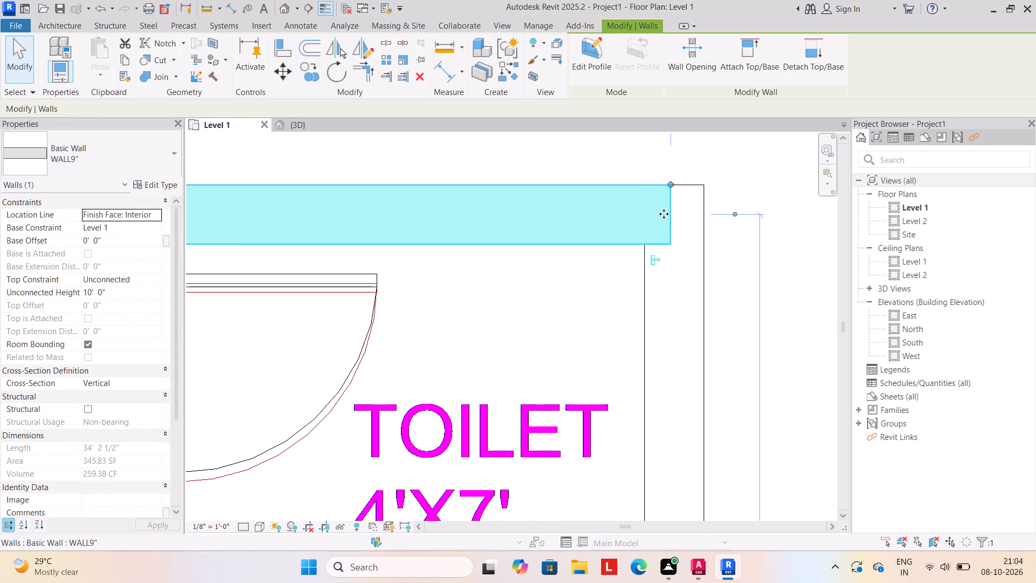
drag(672, 182, 646, 185)
click(740, 302)
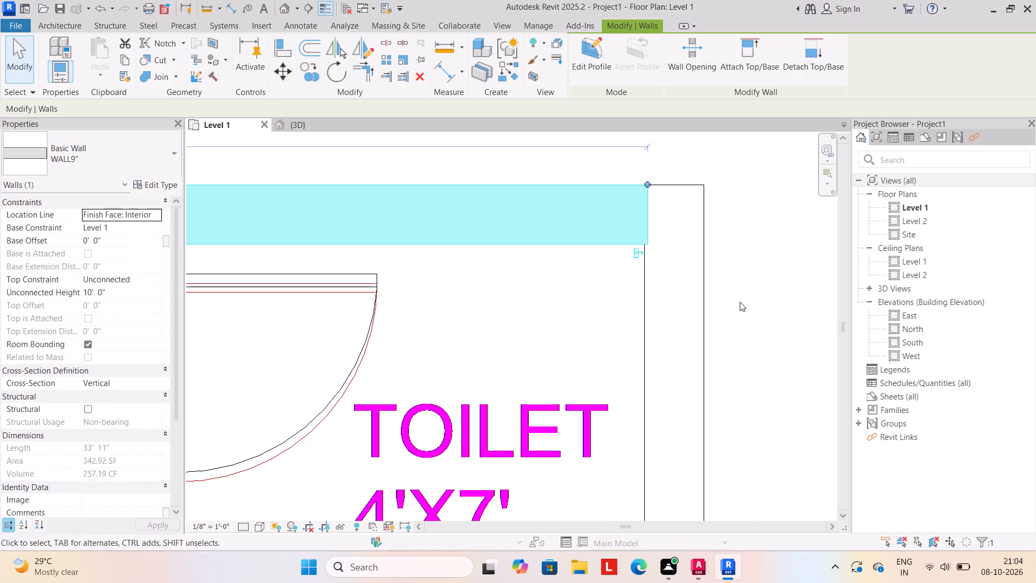
scroll(740, 314, down, 9)
middle_drag(741, 329, 669, 249)
scroll(634, 253, down, 4)
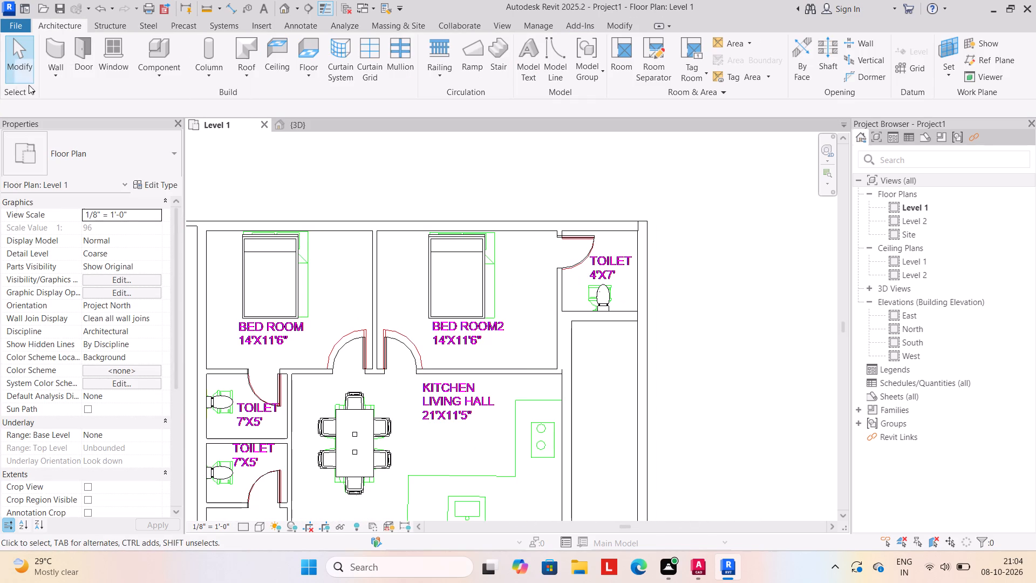
Draw a 6' high WALL9" wall, about 7' 9" long, closing the toilet's east side from its south wall up to the north wall.
click(62, 79)
key(Escape)
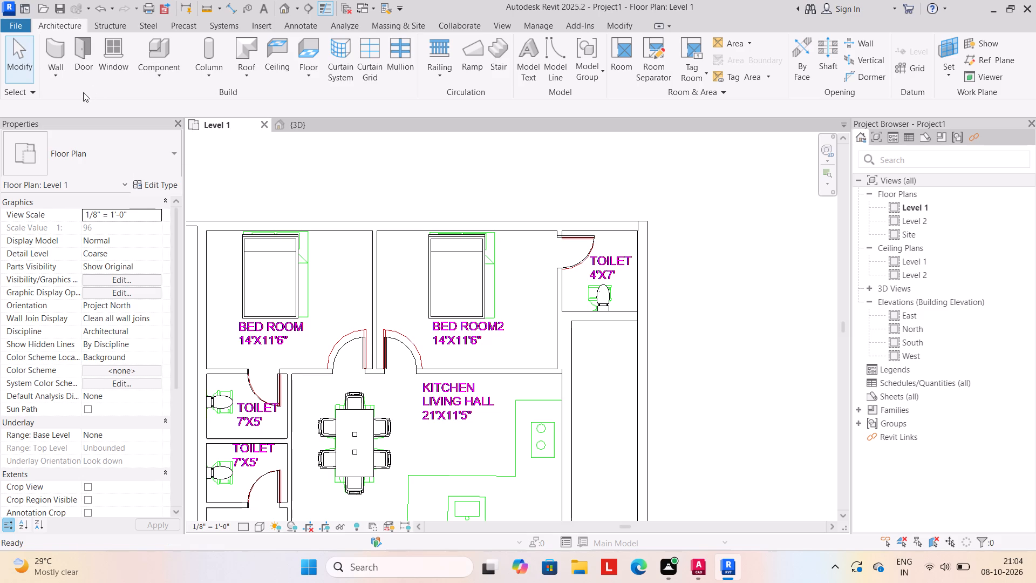
click(54, 75)
click(74, 96)
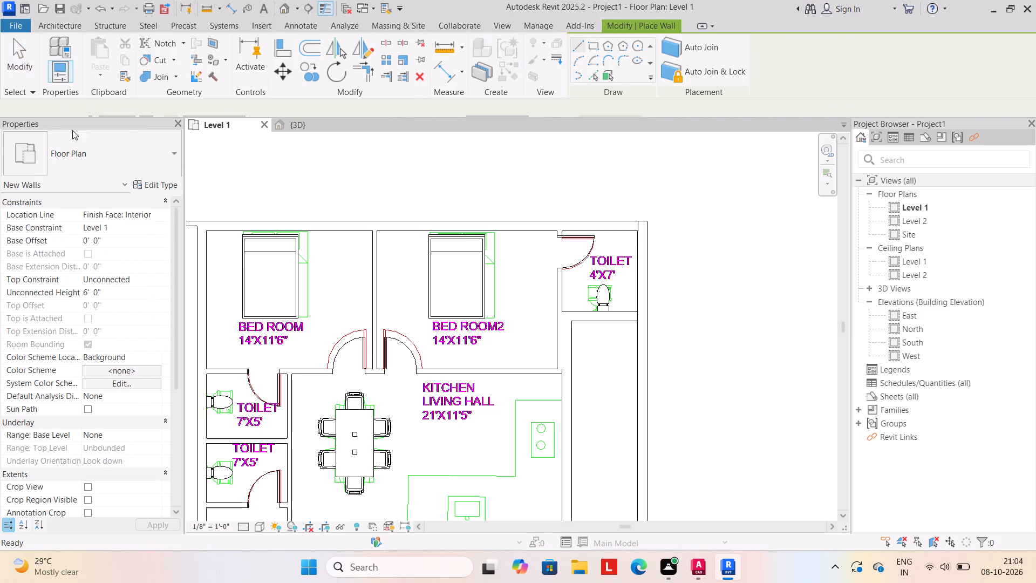
scroll(666, 220, up, 4)
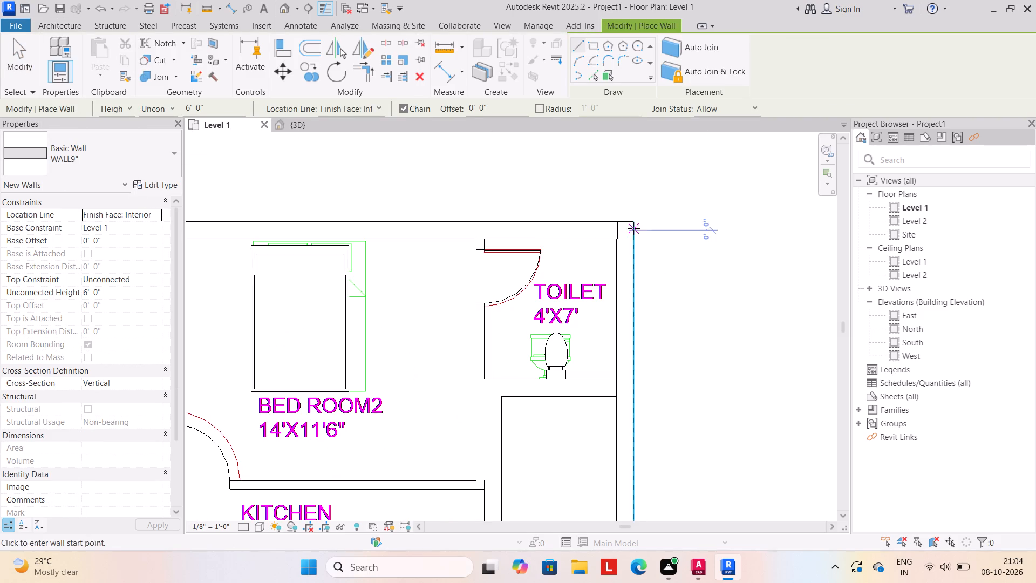
click(616, 221)
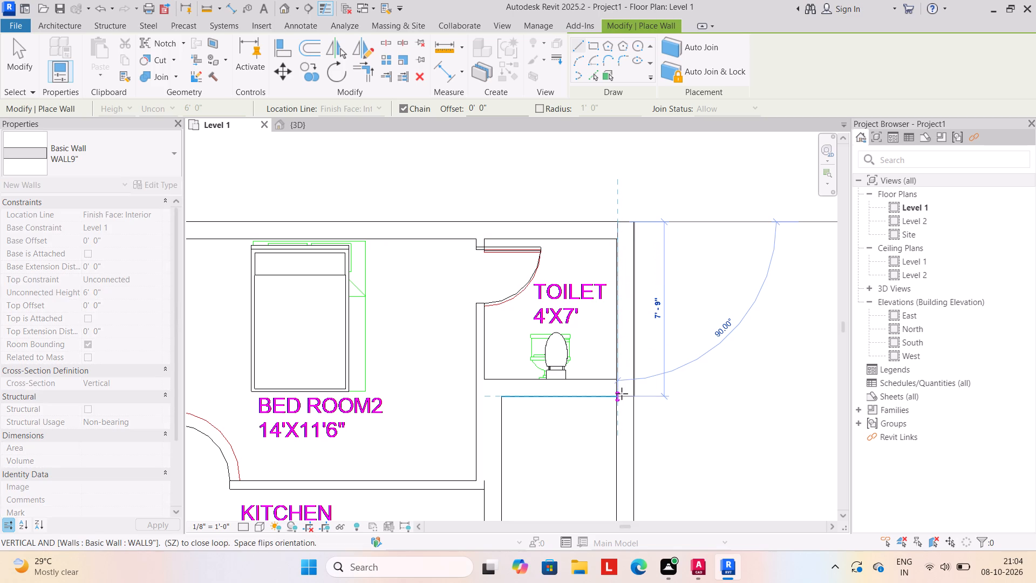
key(Escape)
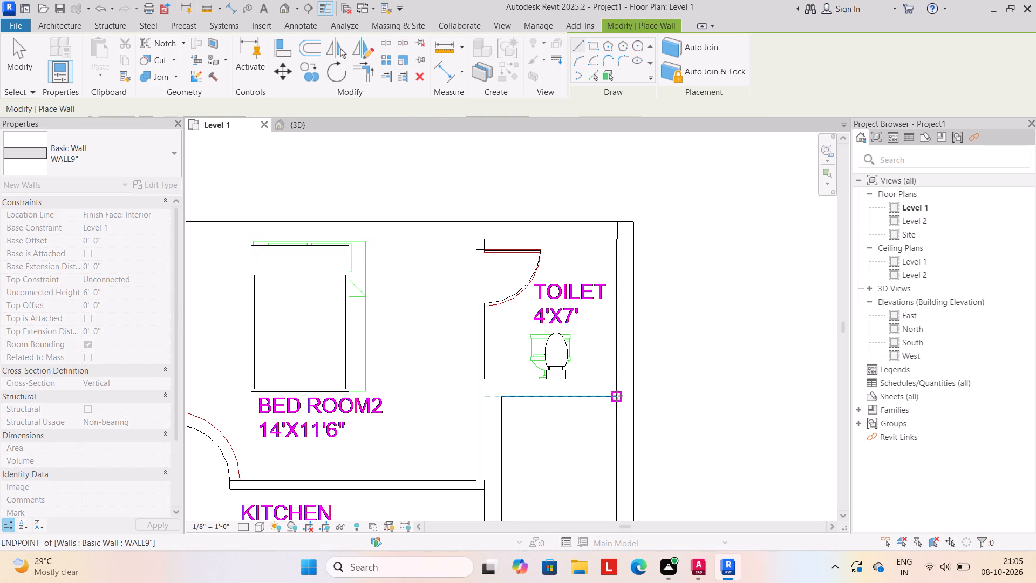
drag(616, 396, 616, 390)
key(space)
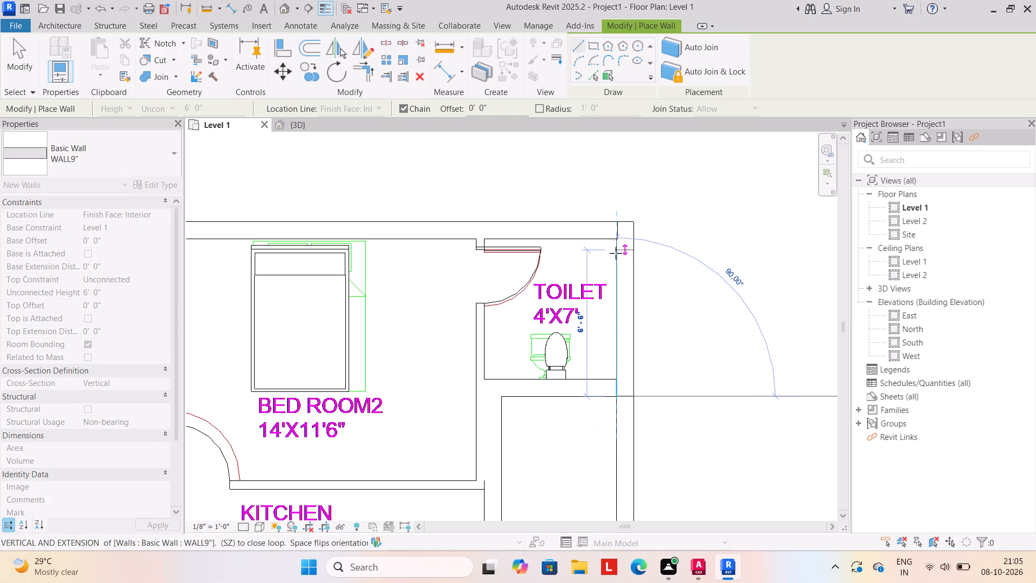
click(616, 223)
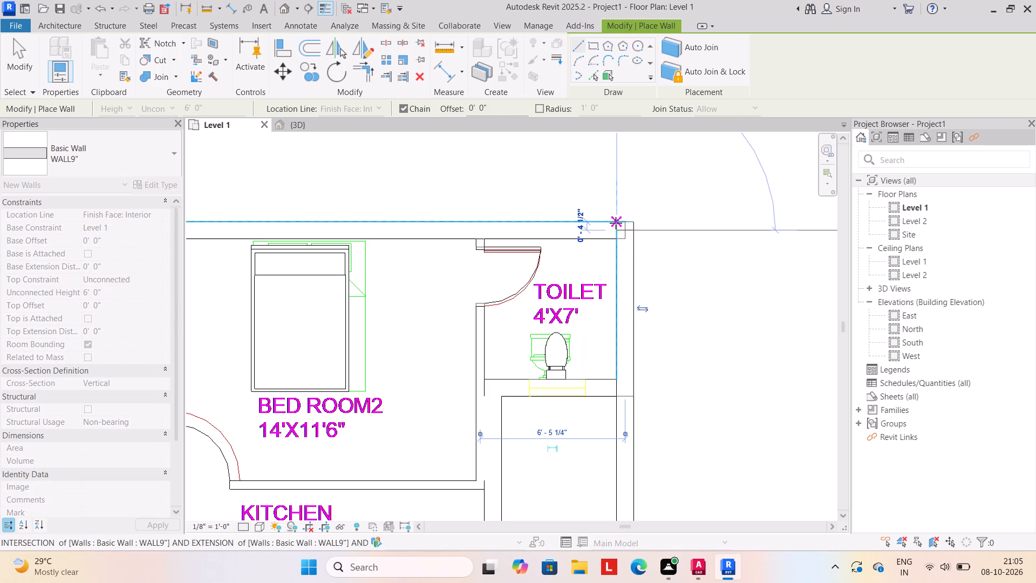
key(Escape)
scroll(670, 264, down, 3)
middle_drag(670, 264, 661, 206)
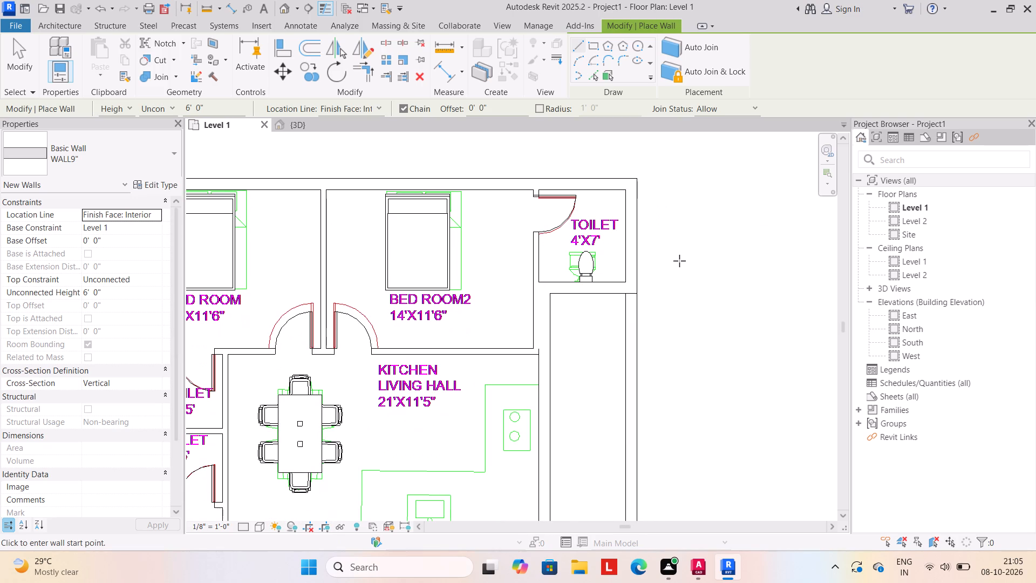
scroll(679, 269, down, 5)
key(Escape)
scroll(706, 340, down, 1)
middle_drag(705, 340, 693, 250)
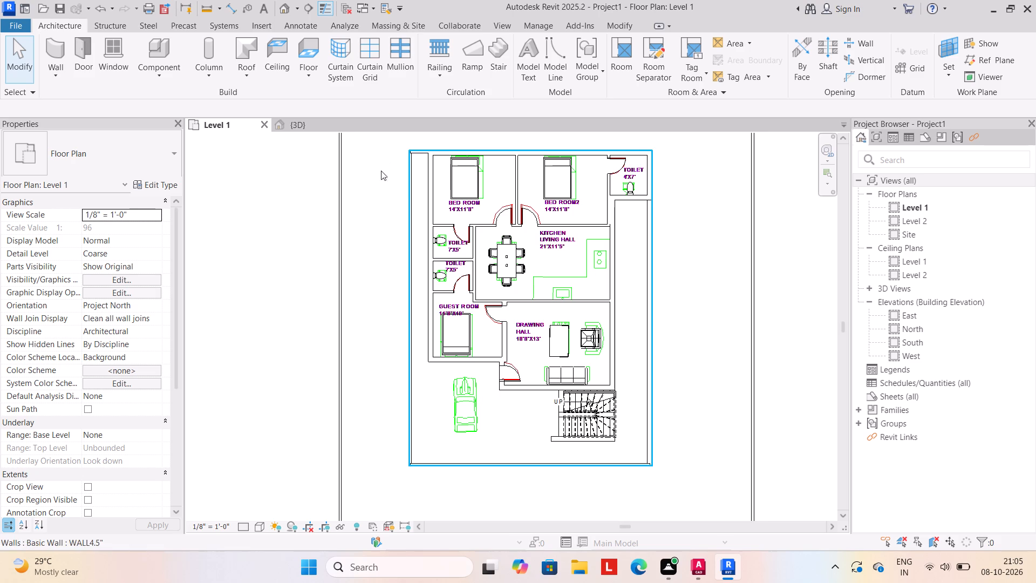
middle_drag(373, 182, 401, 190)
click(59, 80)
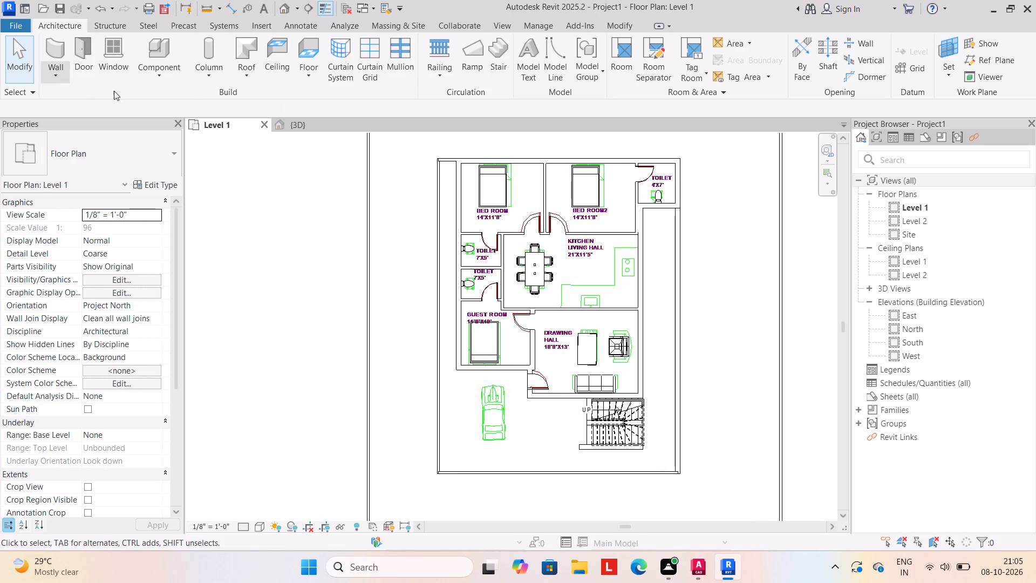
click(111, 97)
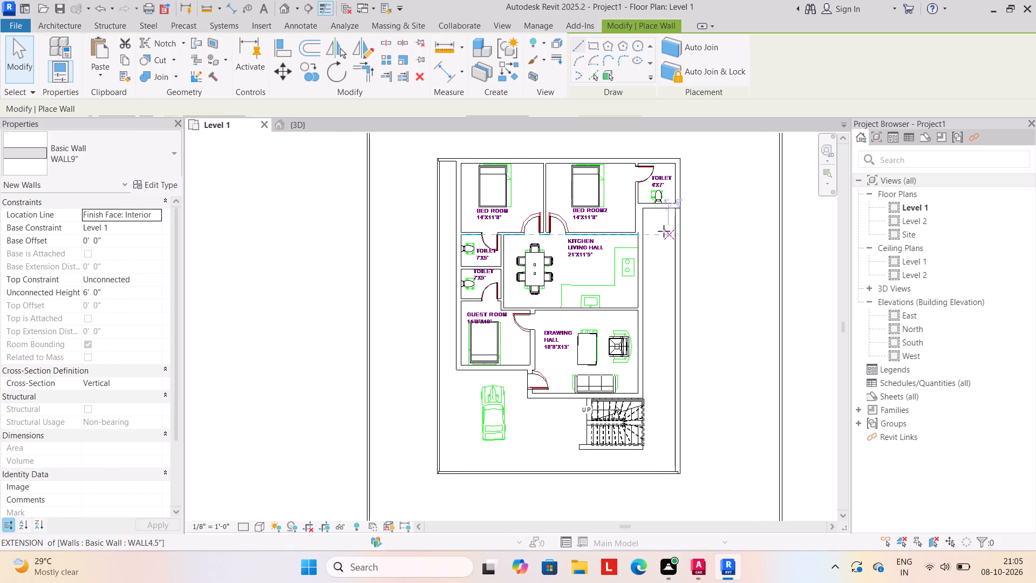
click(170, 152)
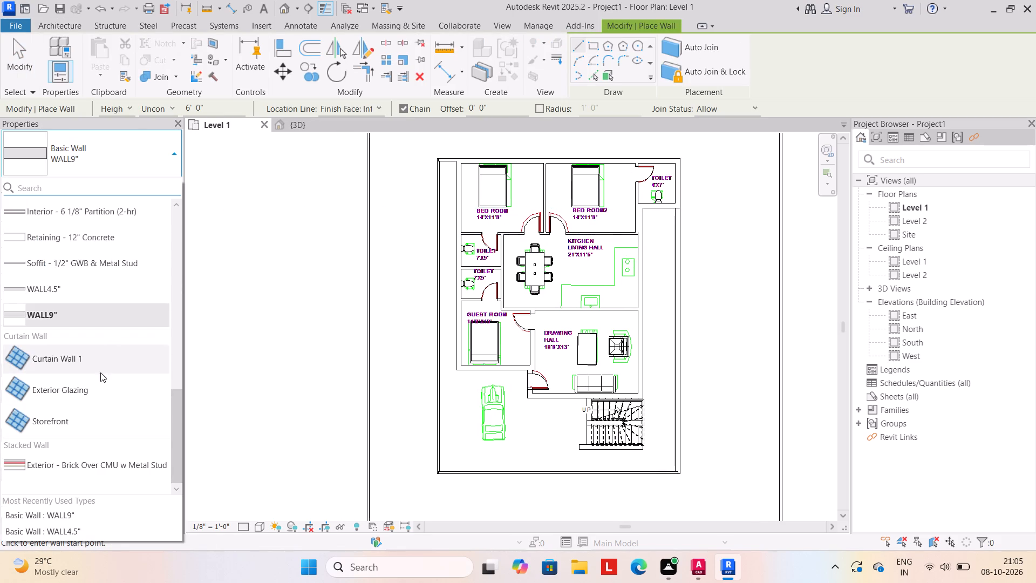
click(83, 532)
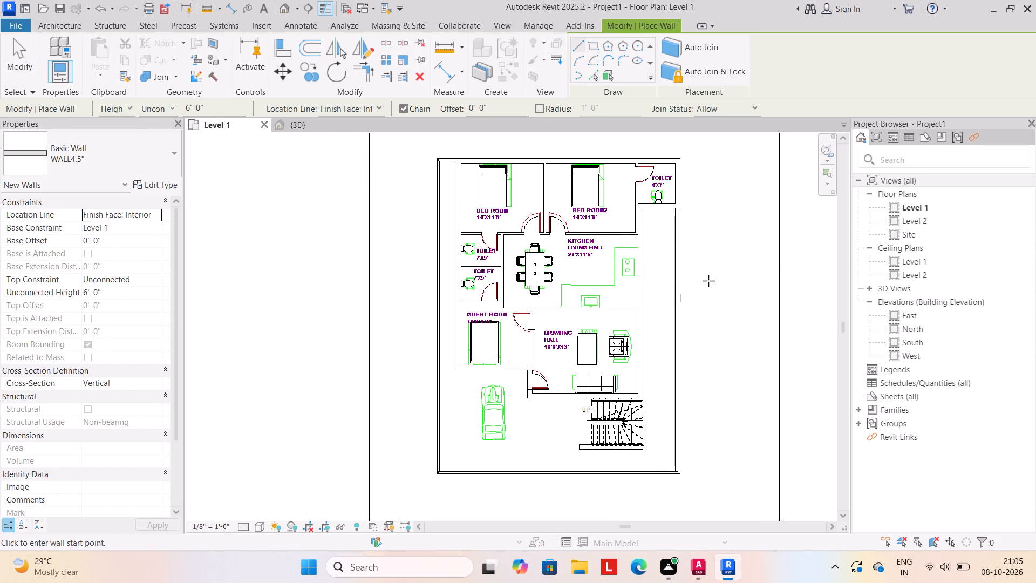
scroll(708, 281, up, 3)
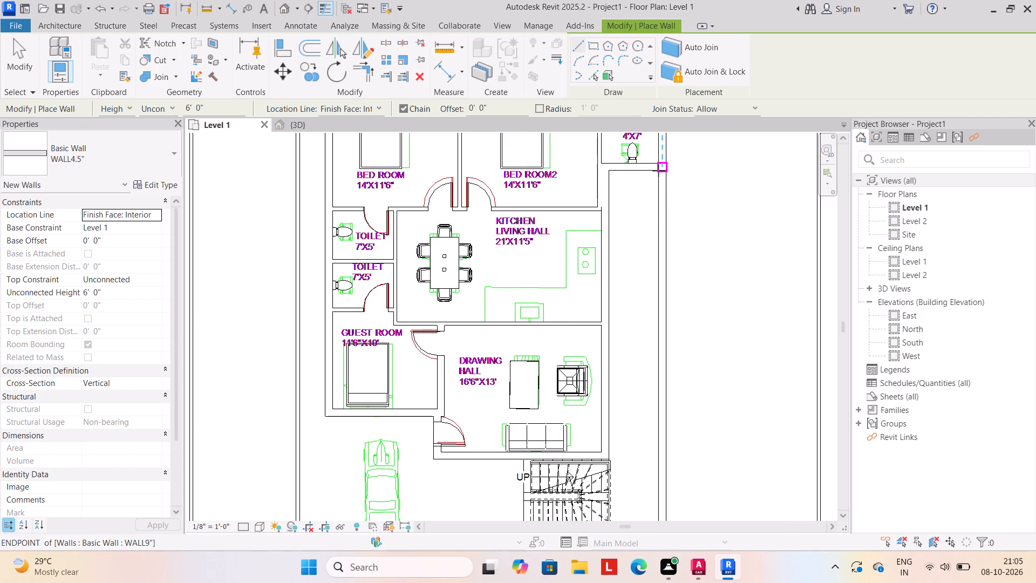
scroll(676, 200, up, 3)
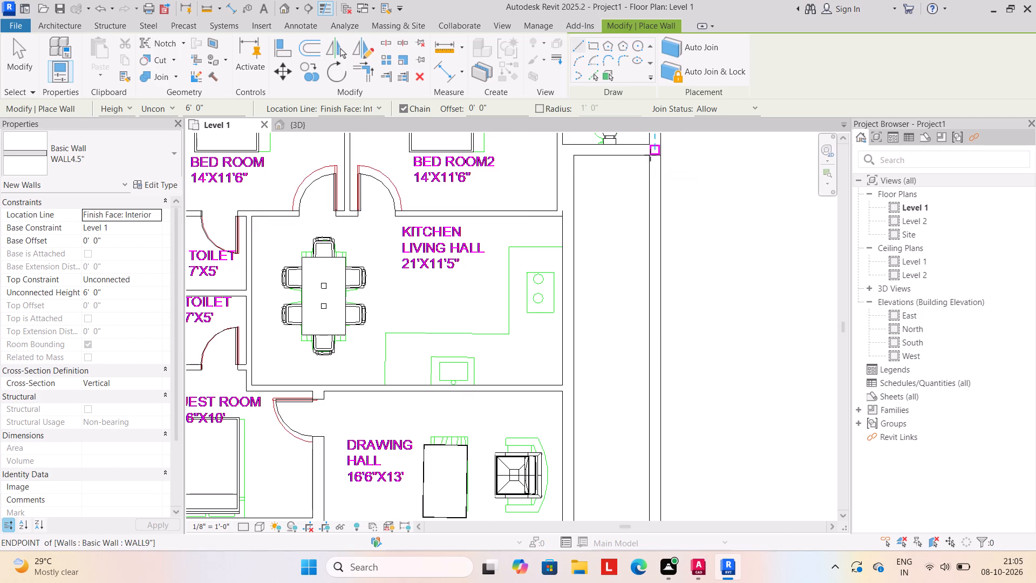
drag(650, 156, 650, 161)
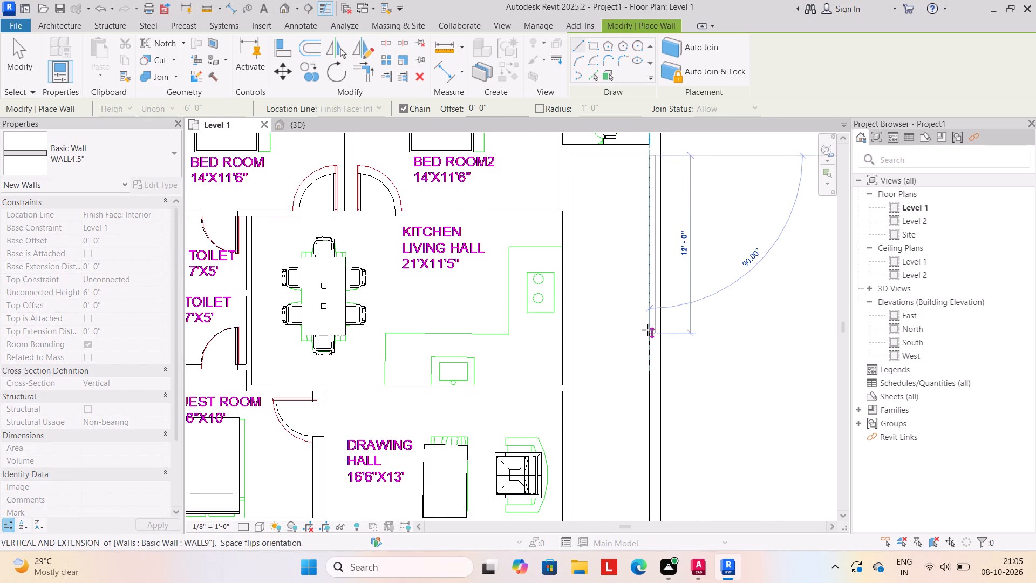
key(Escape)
Draw a 6' high WALL9" wall, about 41' 1" long, along the plan's east side from the 4'X7' toilet's south wall to the south boundary wall.
scroll(582, 253, down, 4)
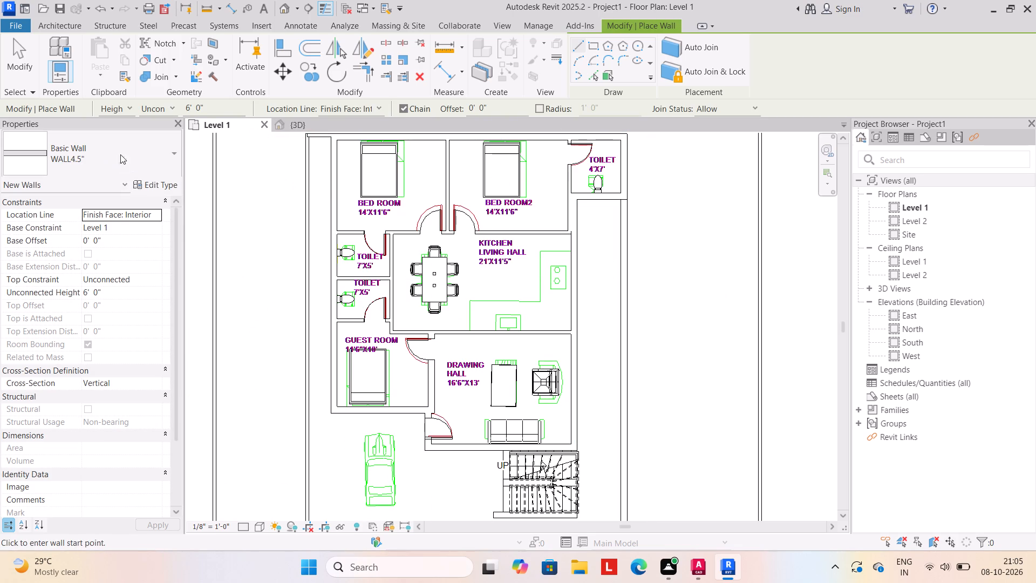
click(171, 152)
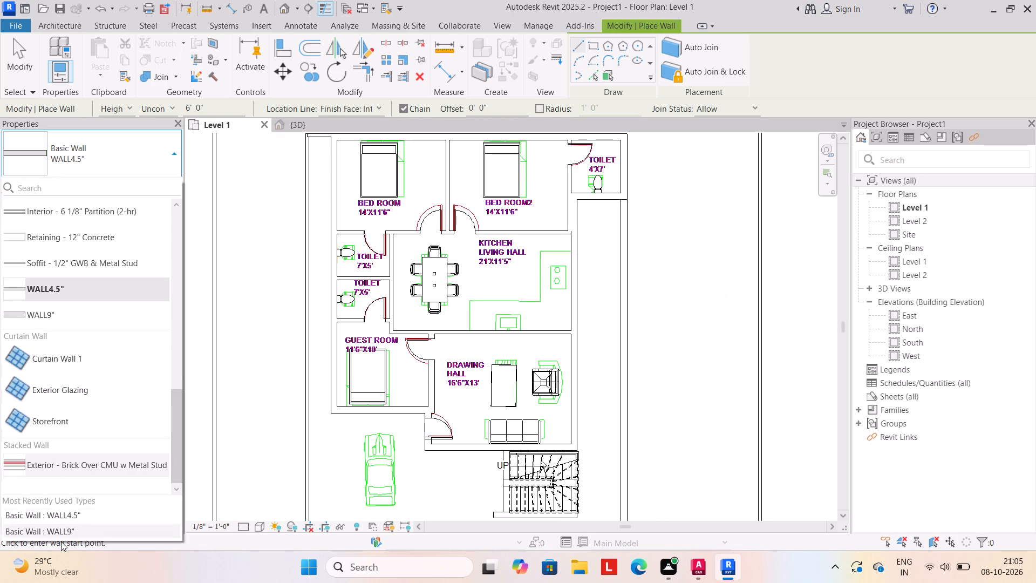
click(64, 529)
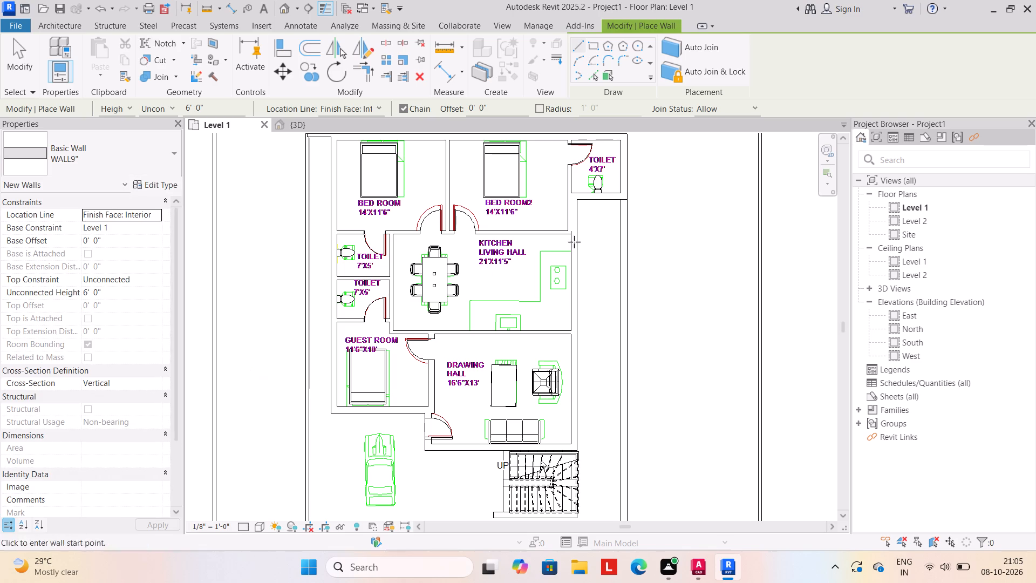
scroll(610, 212, up, 3)
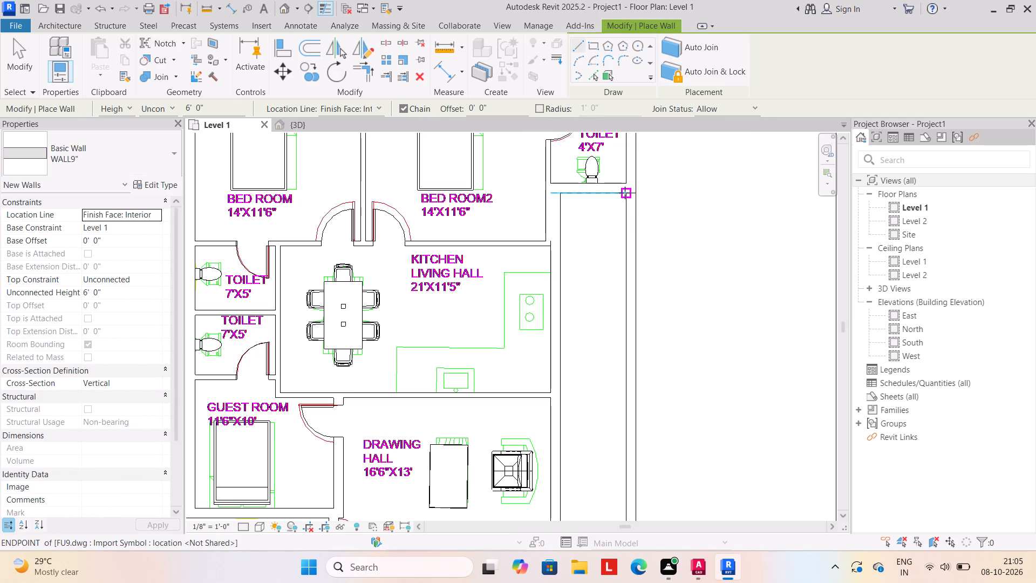
drag(625, 193, 622, 198)
scroll(623, 436, down, 1)
middle_drag(623, 433, 632, 280)
scroll(644, 443, down, 3)
middle_drag(641, 456, 626, 322)
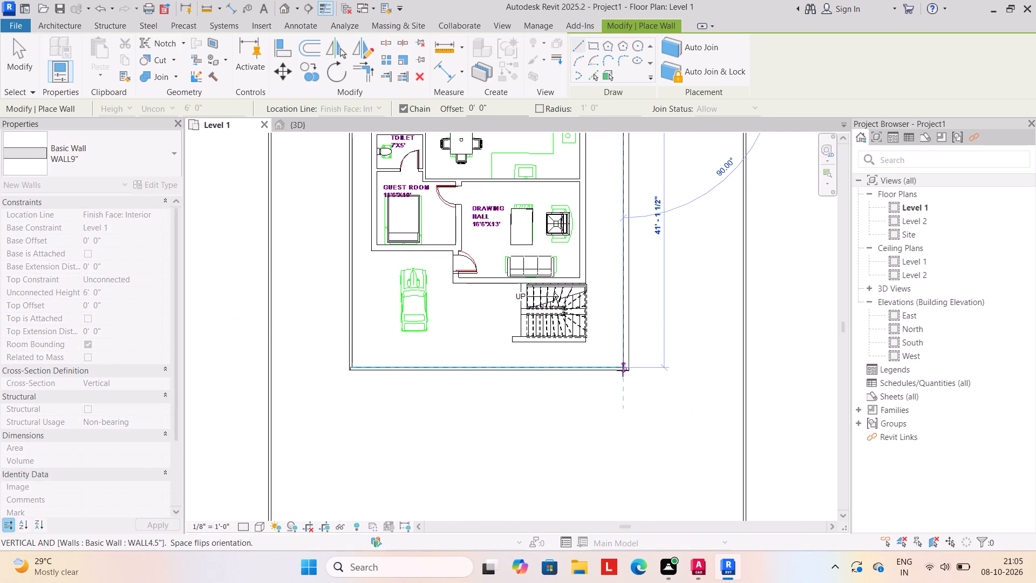
scroll(623, 370, up, 5)
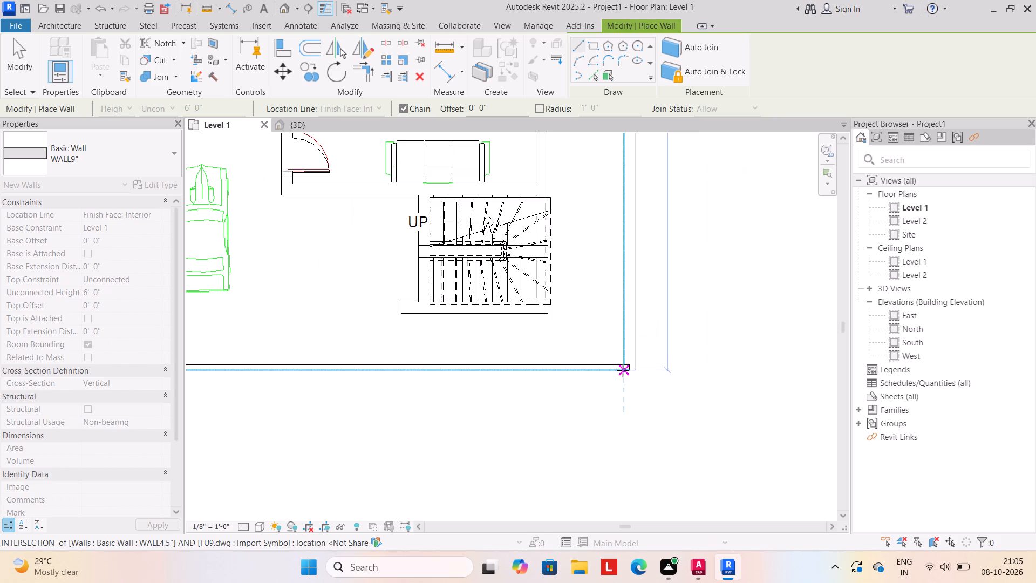
click(623, 370)
key(Escape)
scroll(596, 401, down, 7)
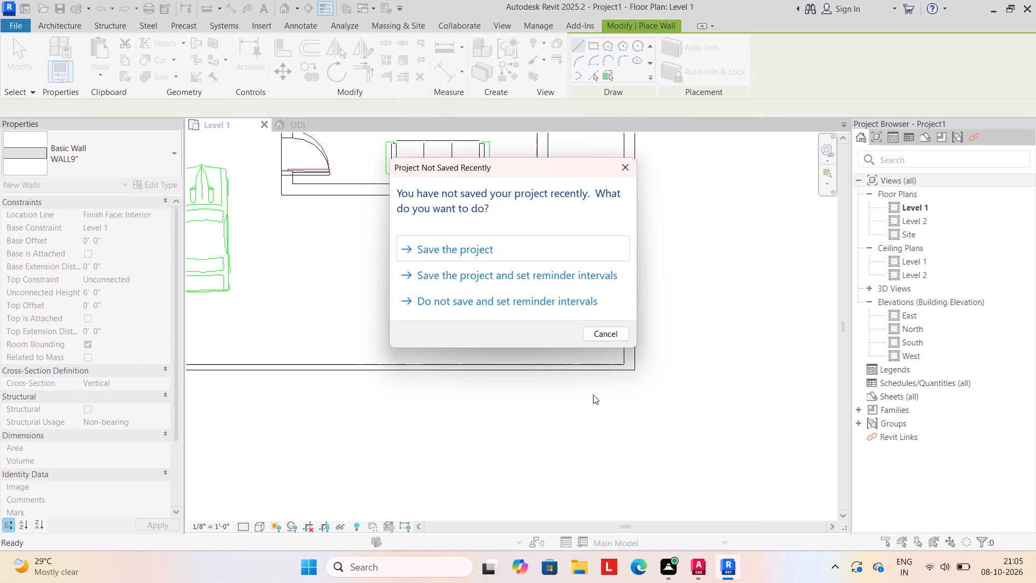
scroll(593, 395, down, 4)
click(629, 171)
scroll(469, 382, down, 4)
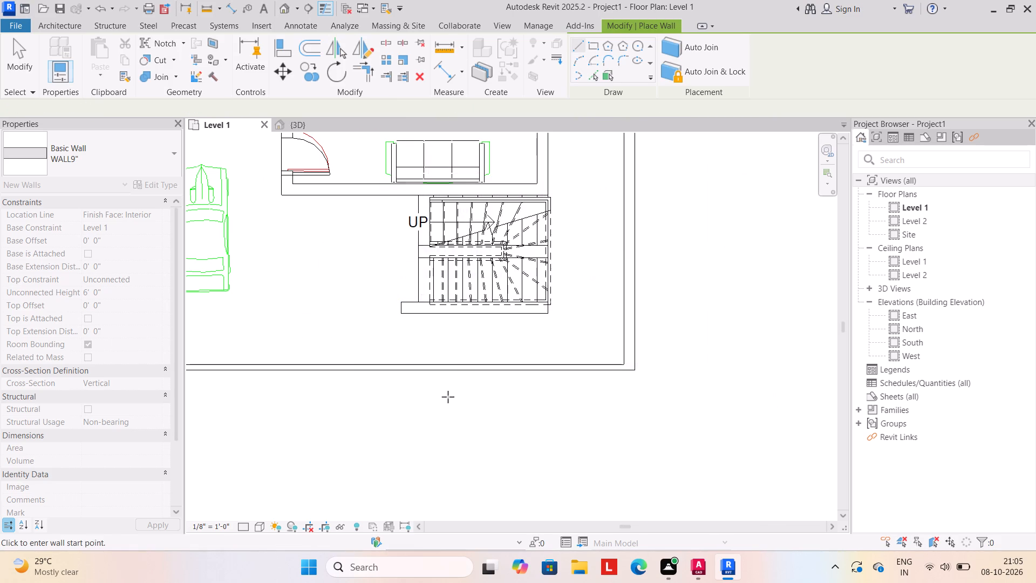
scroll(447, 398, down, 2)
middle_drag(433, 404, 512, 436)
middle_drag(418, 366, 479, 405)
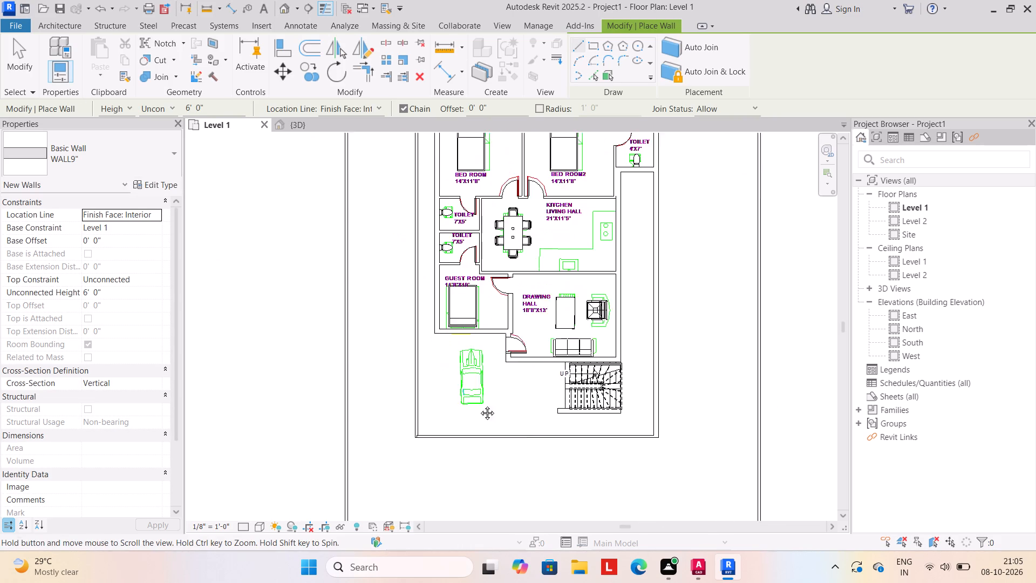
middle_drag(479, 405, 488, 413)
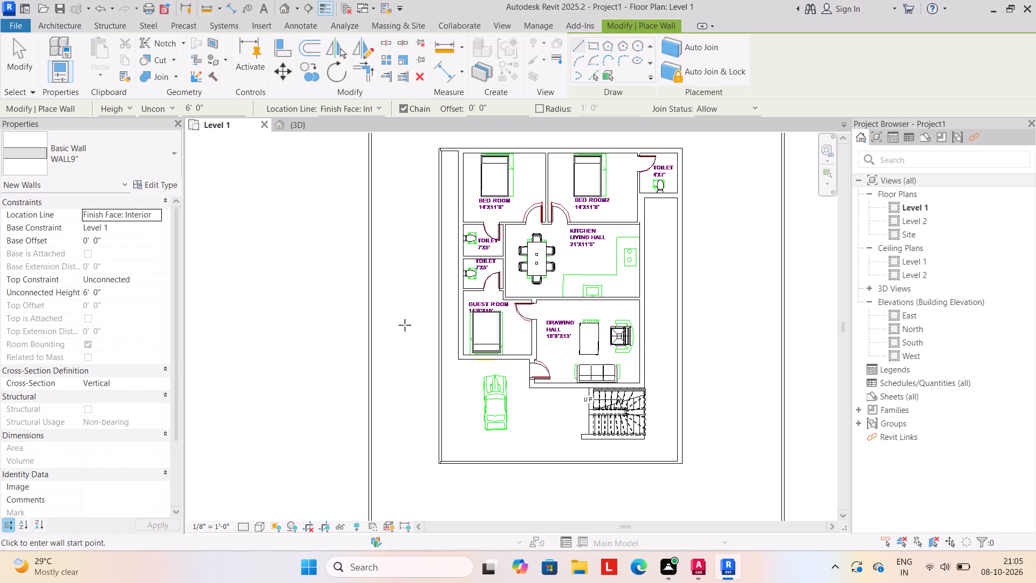
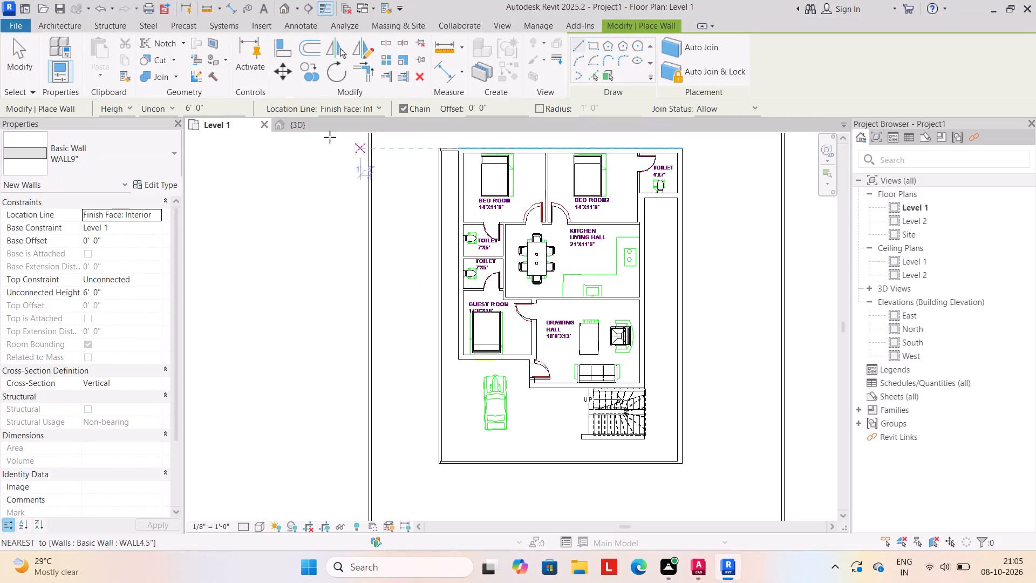
Choose the WALL4.5" basic wall type for the new walls.
click(178, 151)
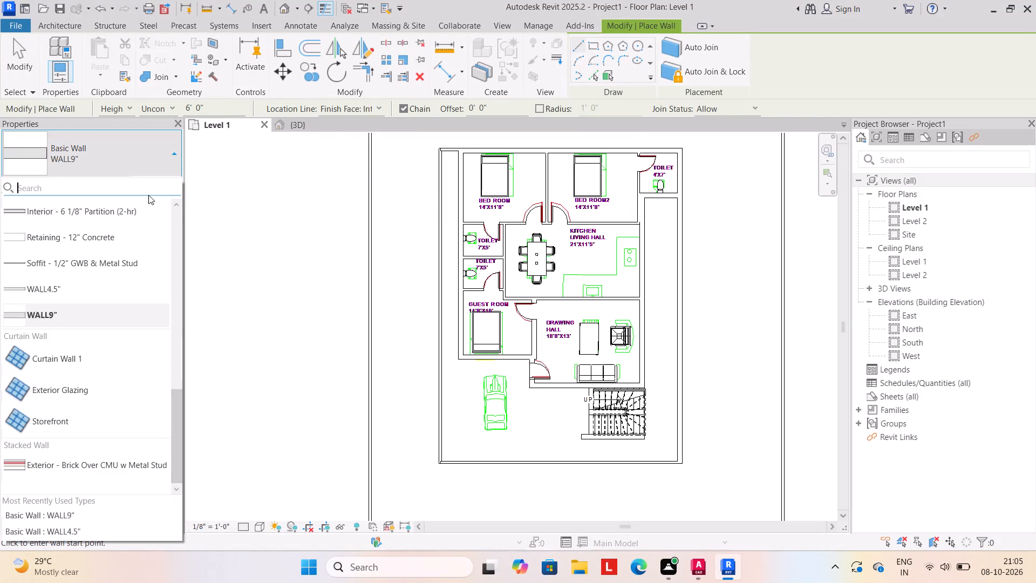
click(72, 532)
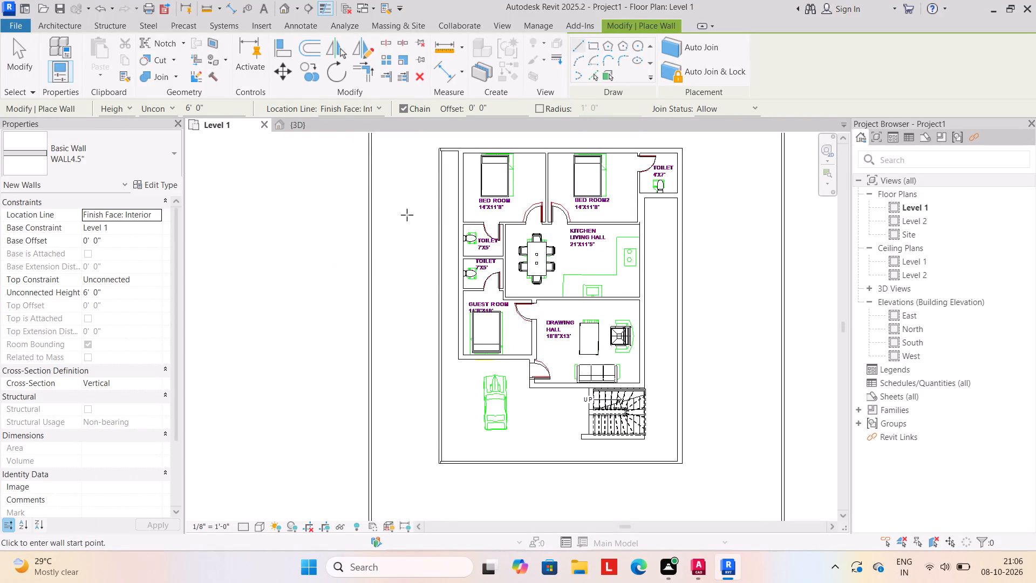
scroll(432, 158, up, 7)
scroll(436, 173, down, 5)
scroll(450, 145, up, 4)
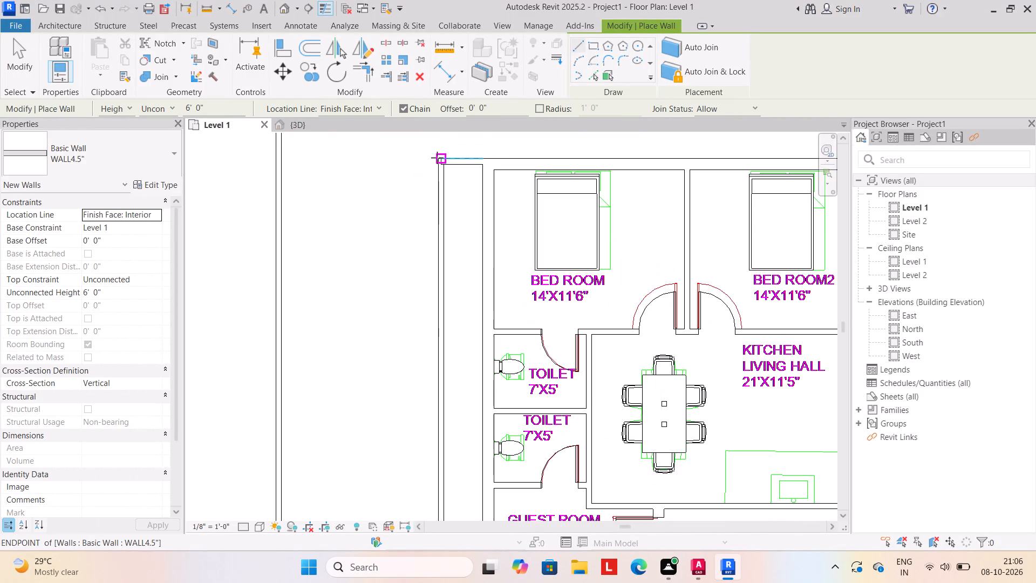
scroll(439, 161, up, 4)
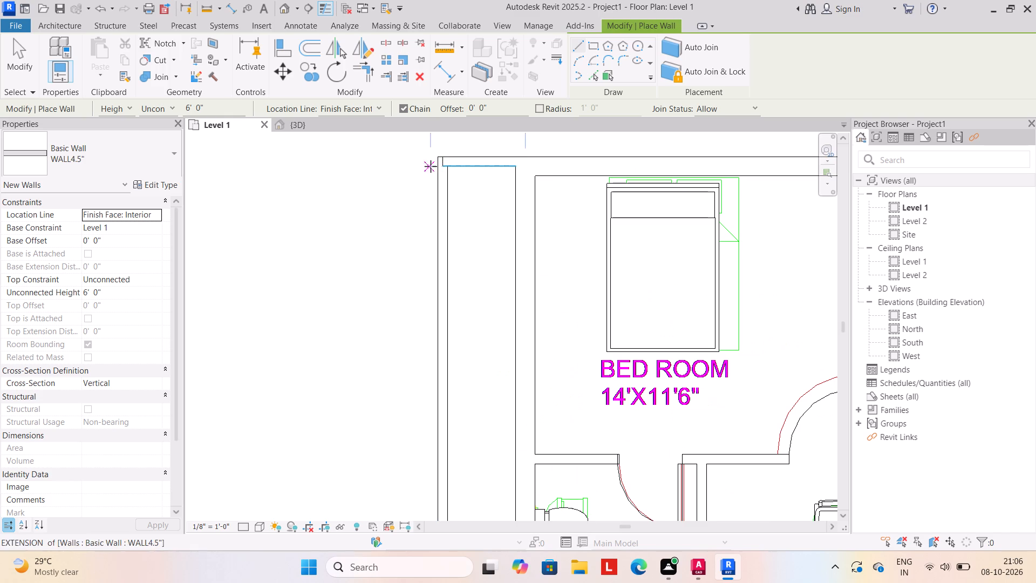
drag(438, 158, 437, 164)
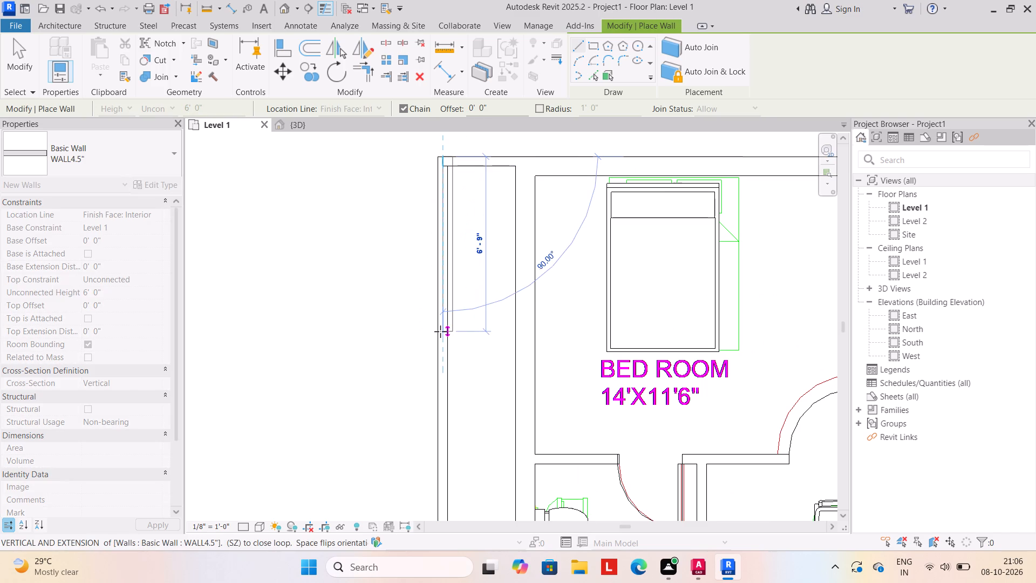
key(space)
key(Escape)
Draw a 6' high WALL4.5" wall, about 49' 3" long, along the plan's west side from its northwest corner to its southwest corner.
scroll(446, 126, up, 12)
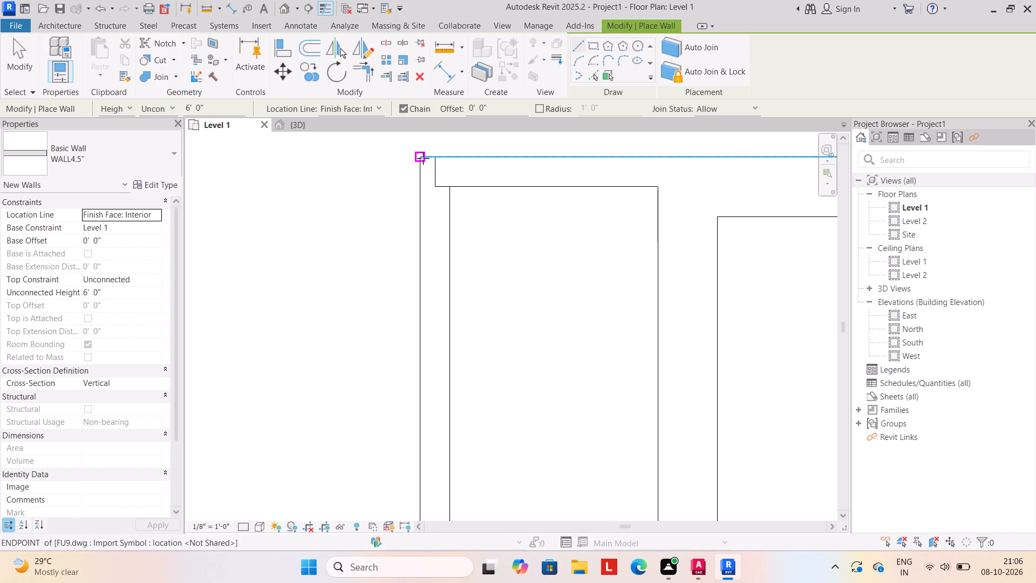
drag(420, 158, 421, 164)
scroll(420, 342, down, 2)
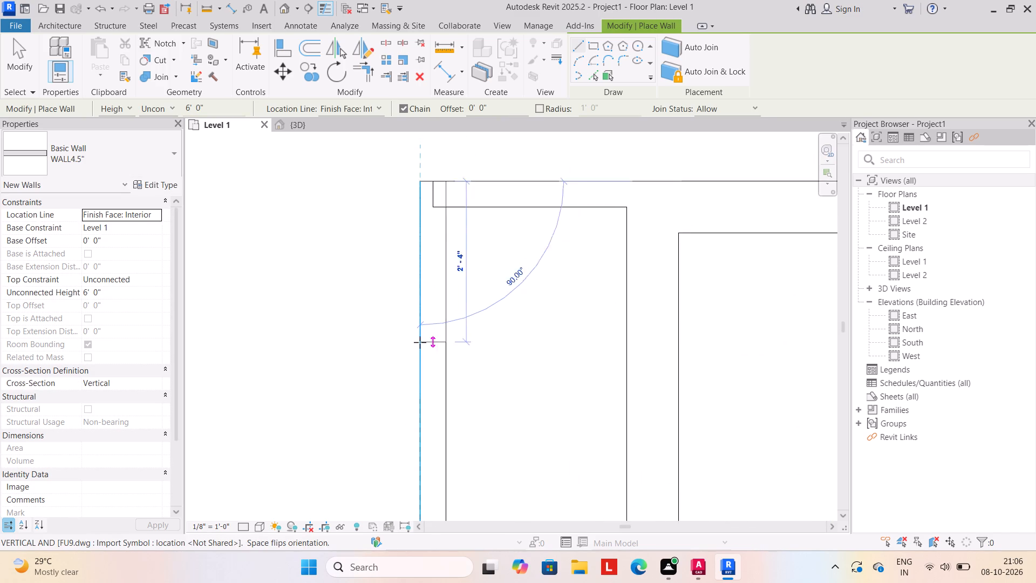
scroll(420, 342, down, 3)
scroll(422, 480, down, 3)
middle_drag(422, 479, 424, 232)
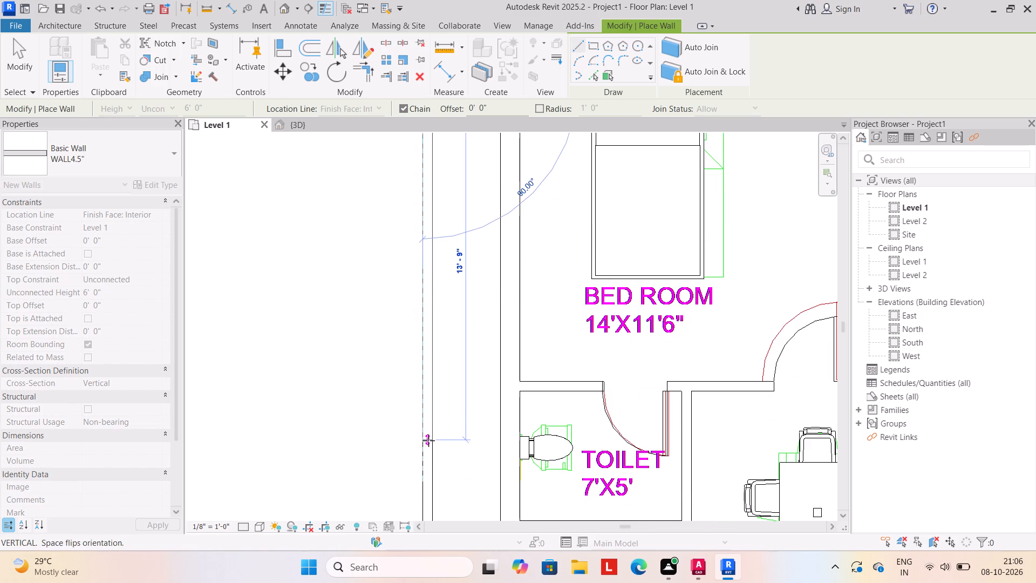
scroll(428, 440, down, 2)
middle_drag(428, 440, 426, 276)
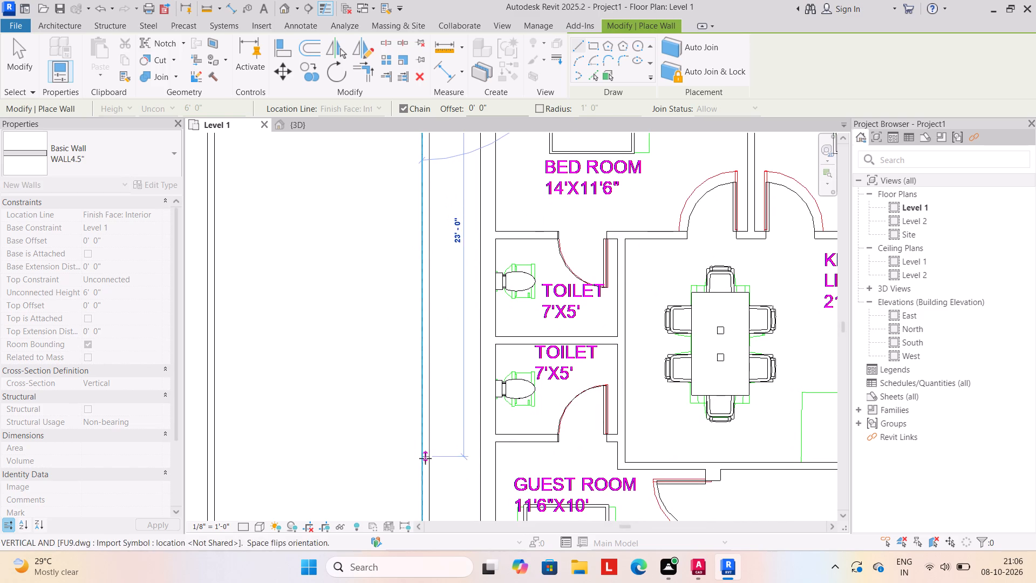
scroll(425, 463, down, 2)
middle_drag(424, 463, 425, 287)
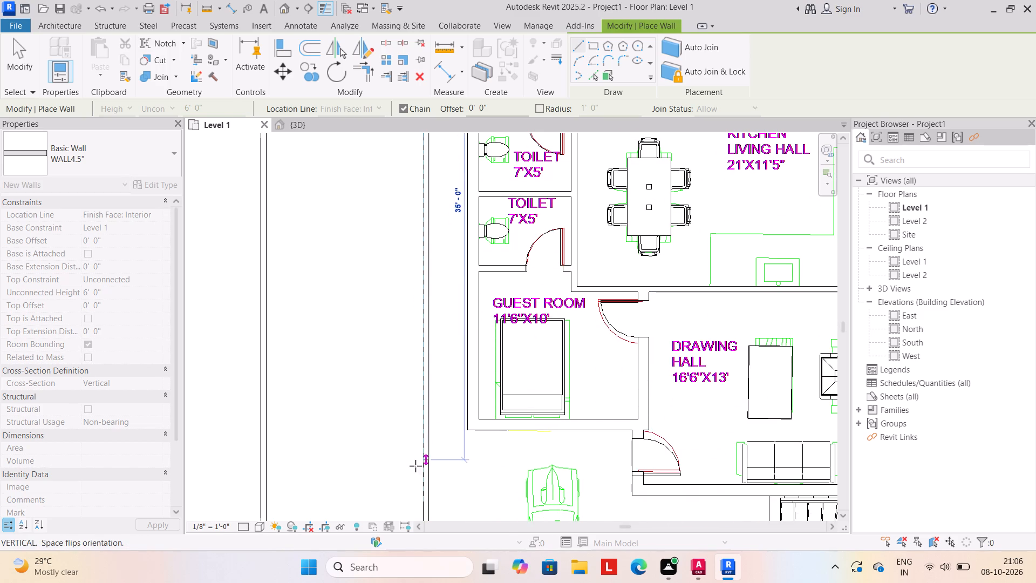
scroll(415, 486, down, 4)
middle_drag(415, 489, 421, 280)
scroll(415, 487, up, 1)
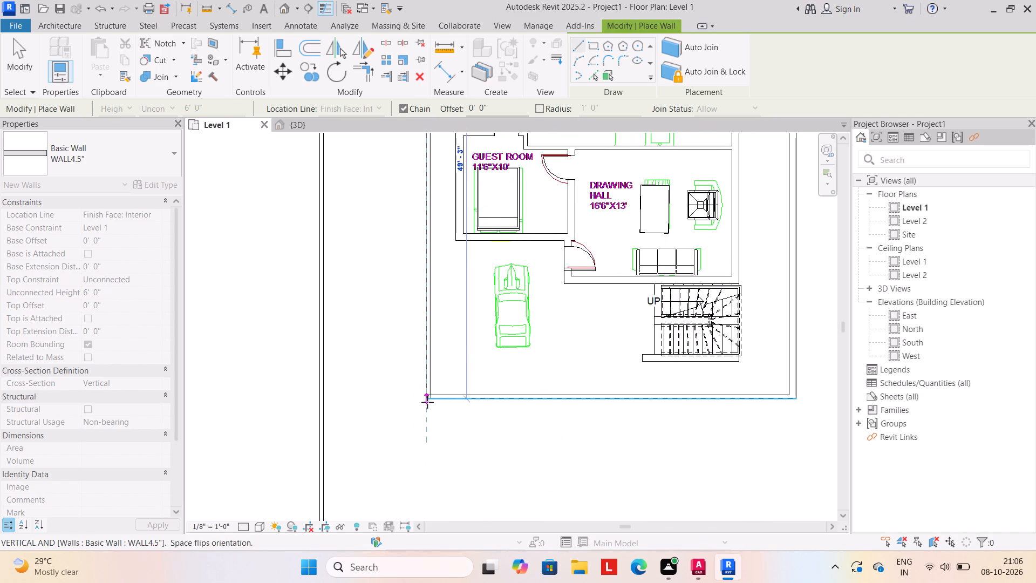
scroll(427, 403, up, 6)
click(428, 394)
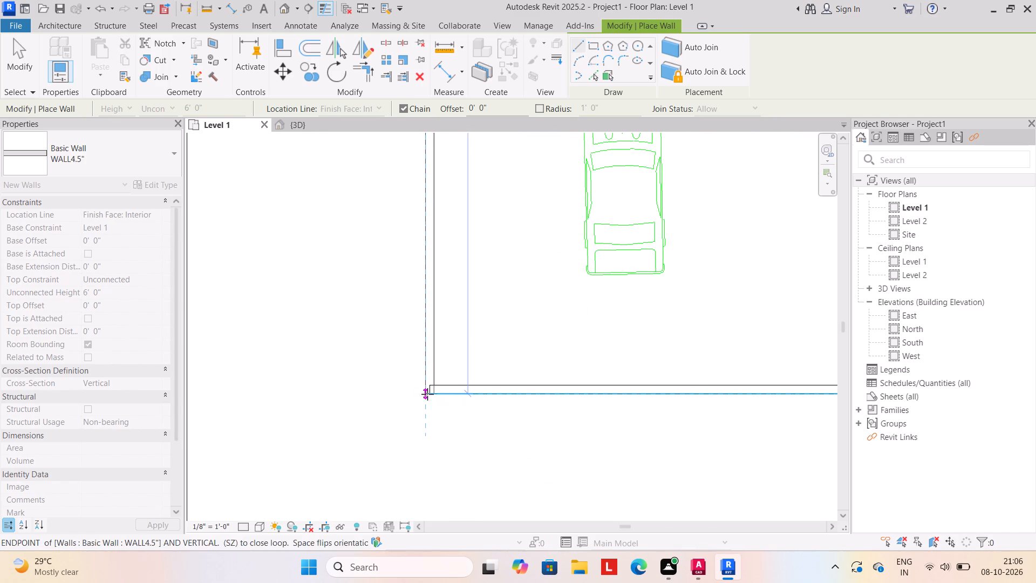
key(Escape)
scroll(363, 391, down, 11)
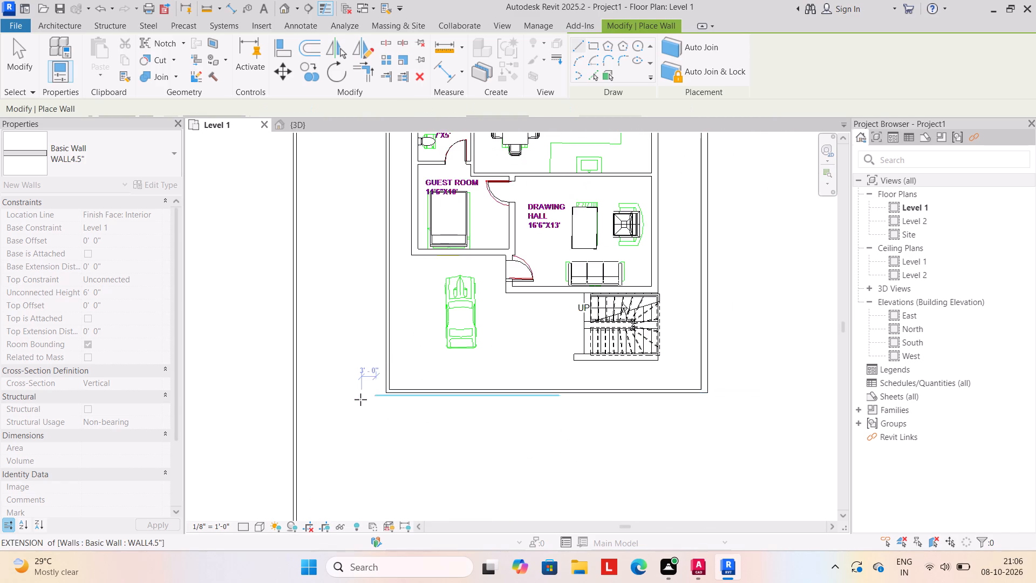
scroll(360, 399, down, 1)
key(Escape)
In the 3D view, set the unconnected height of the 4'X7' toilet's east wall to 10'.
click(295, 125)
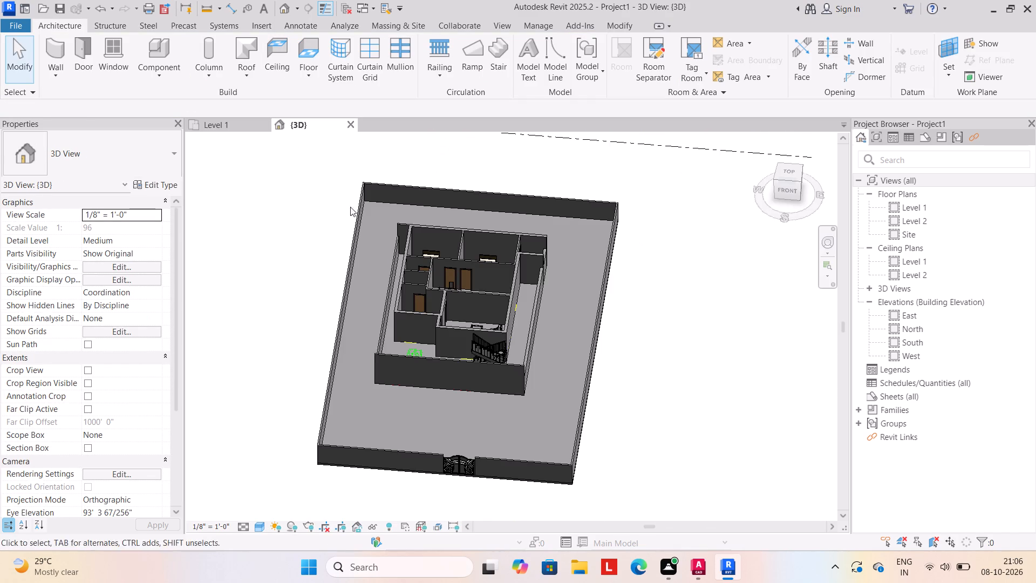
shift+middle_drag(645, 431, 567, 364)
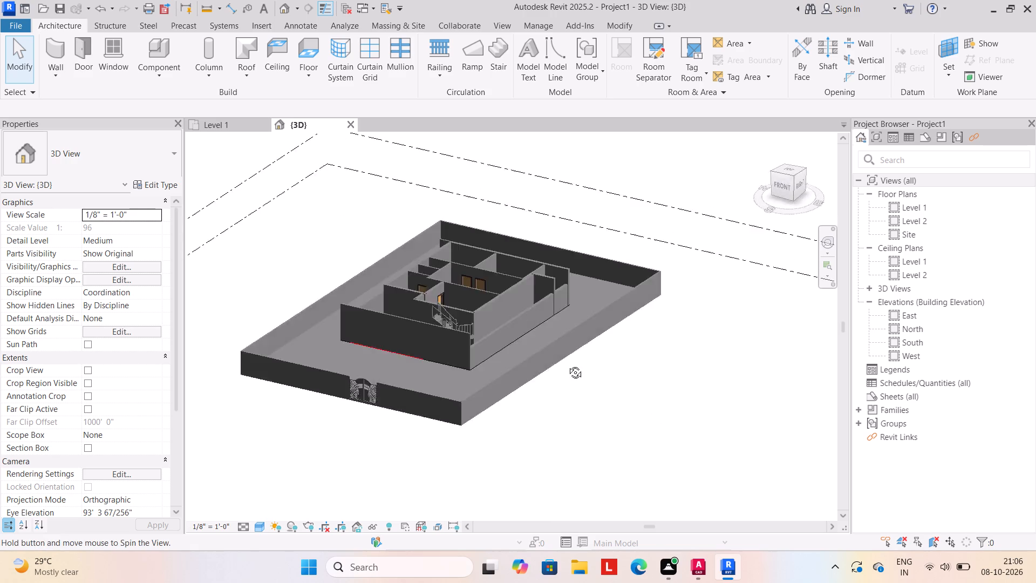
shift+middle_drag(567, 364, 497, 368)
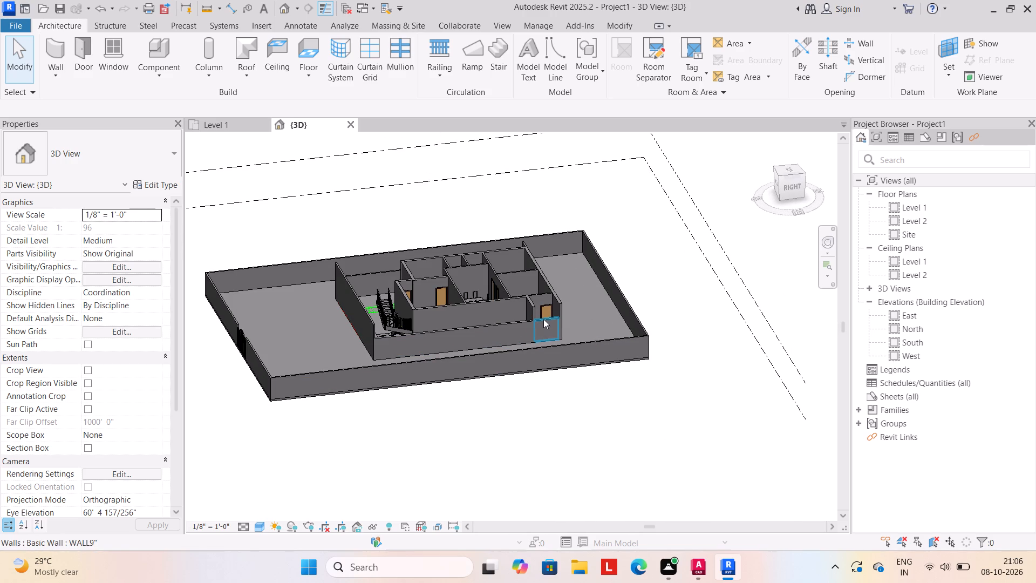
click(543, 319)
click(141, 292)
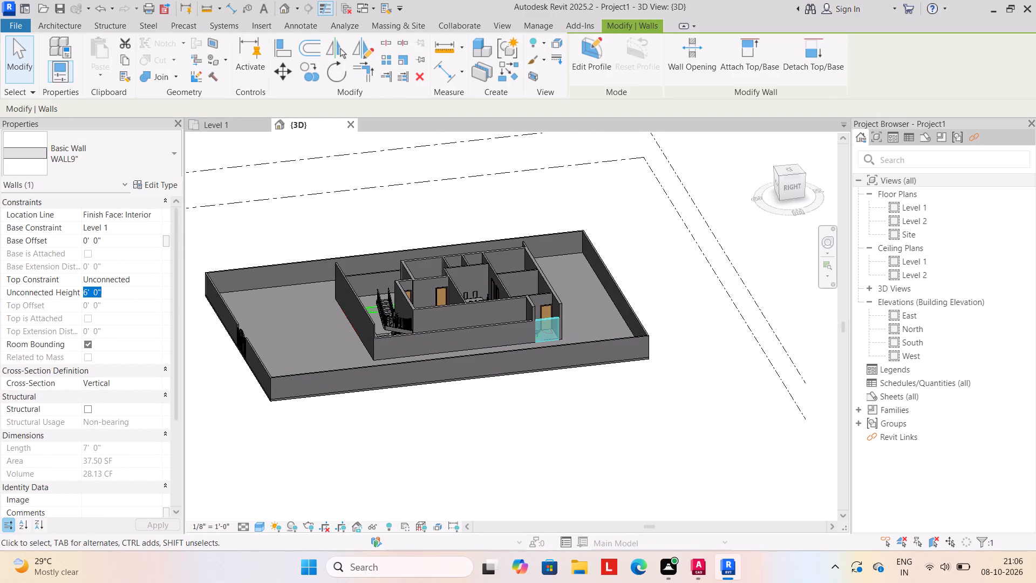
text(10')
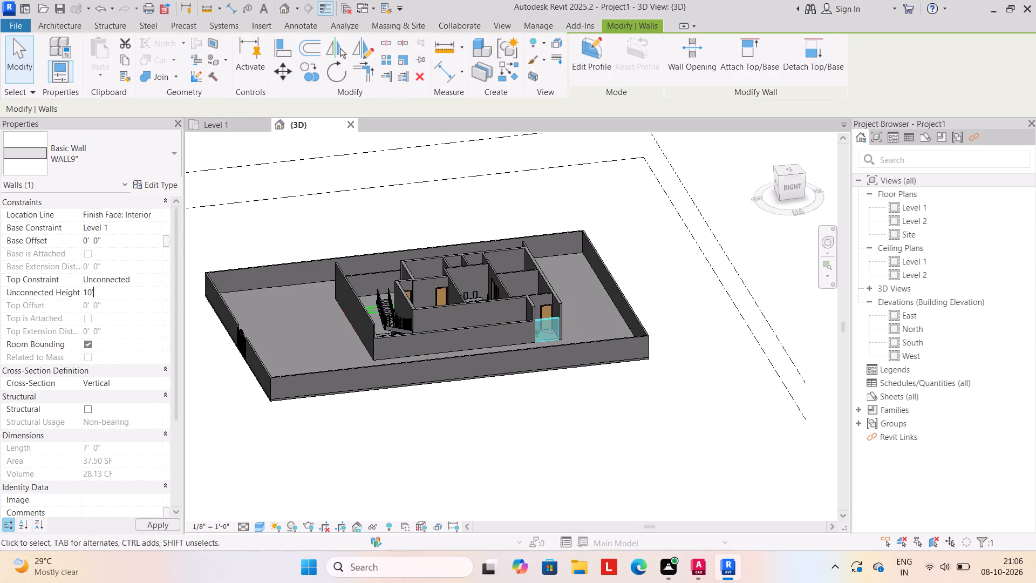
key(Return)
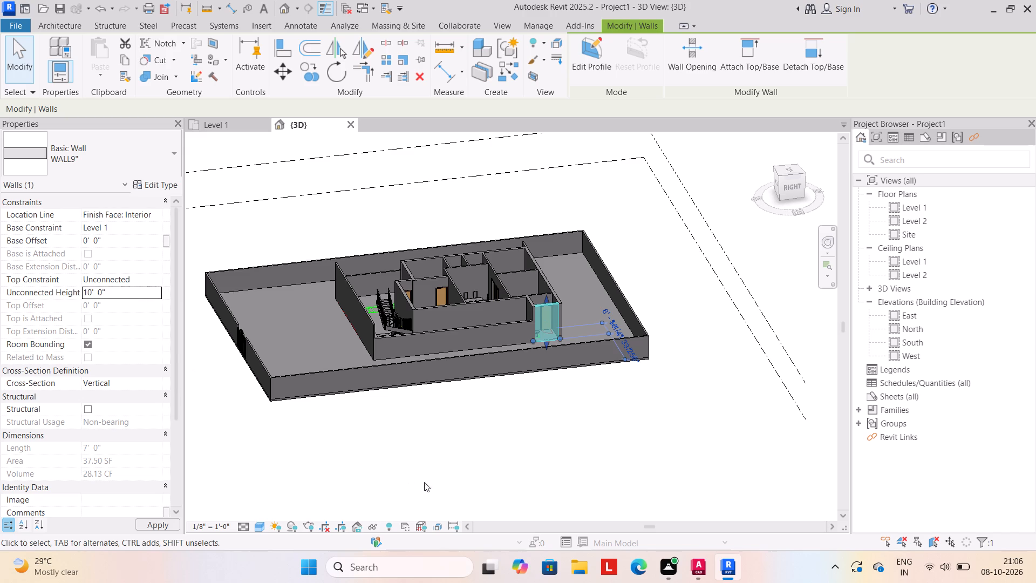
click(488, 466)
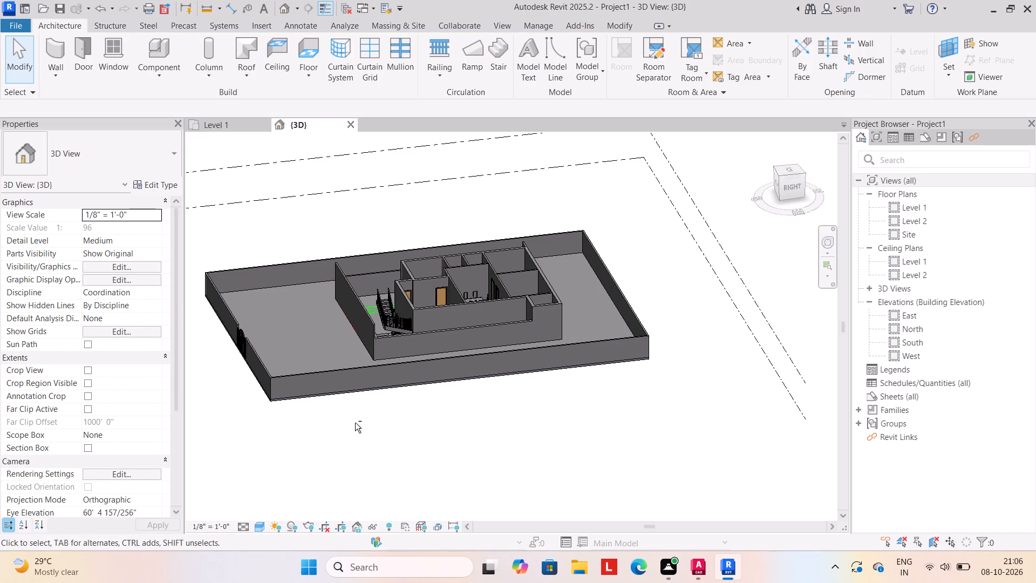
Set the unconnected height of the WALL4.5" wall along the plan's south side, in front of the staircase, to 6'.
shift+middle_click(446, 440)
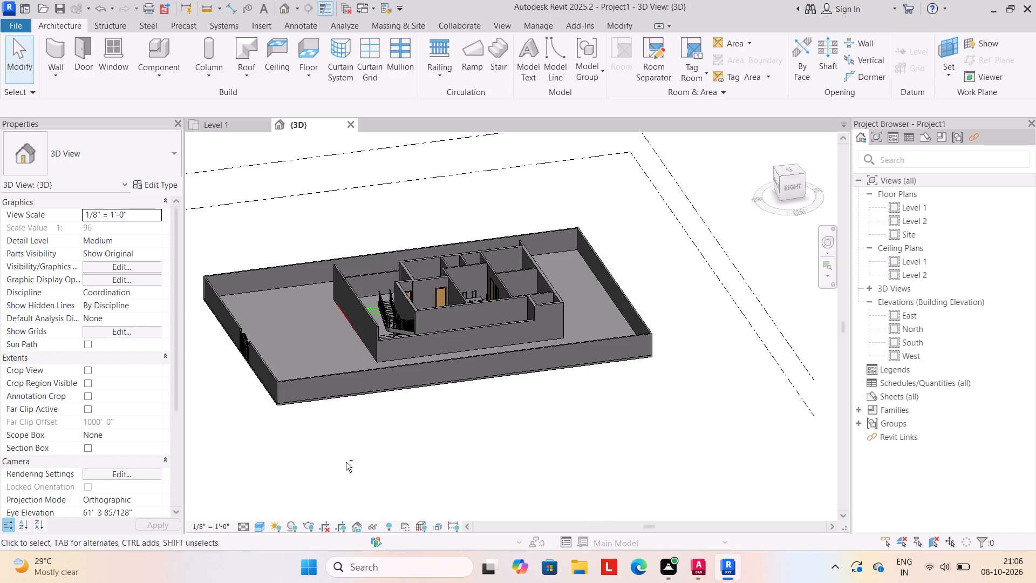
shift+middle_drag(326, 462, 487, 525)
shift+scroll(362, 462, down, 1)
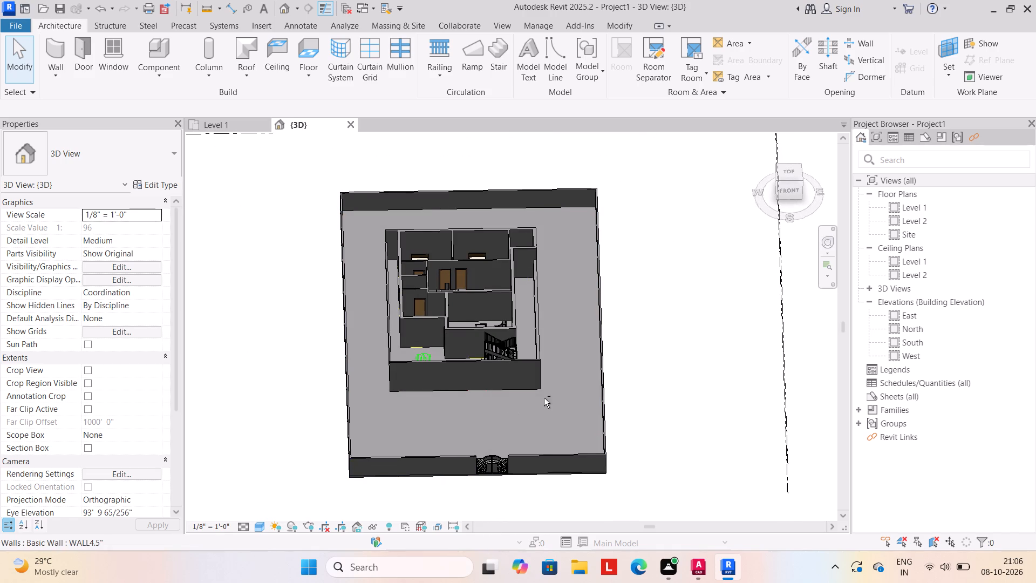
shift+middle_click(571, 403)
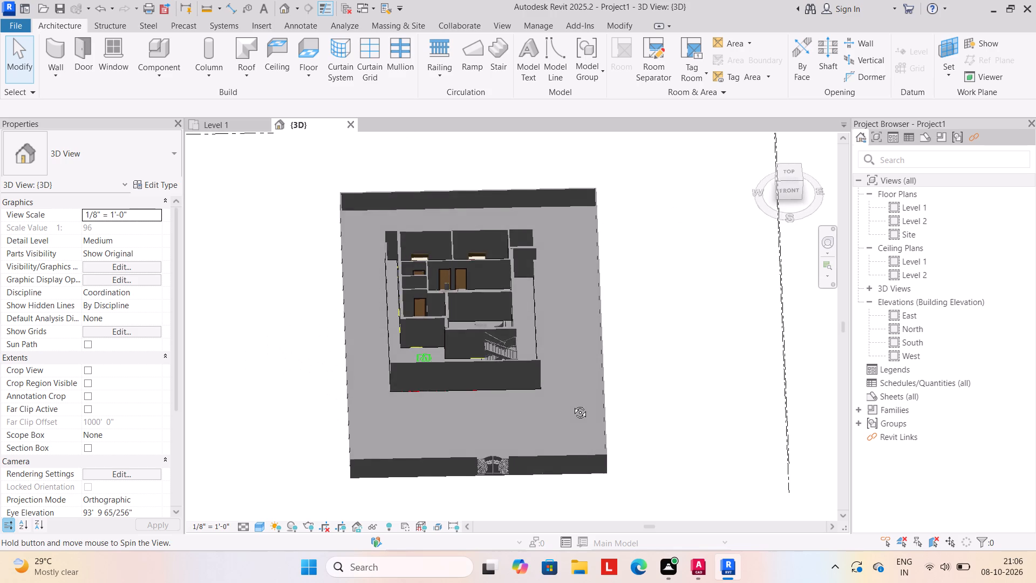
click(475, 363)
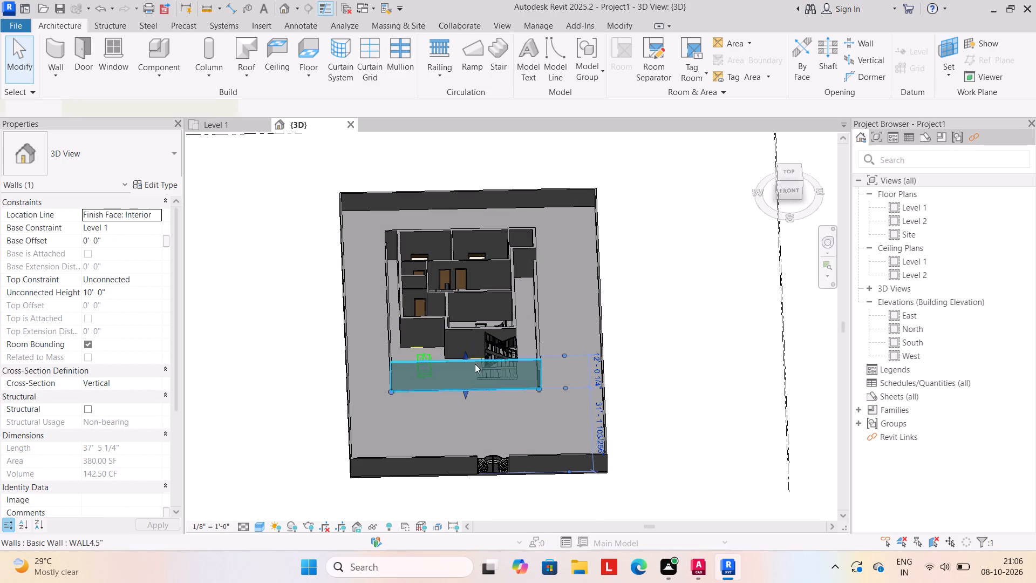
click(134, 298)
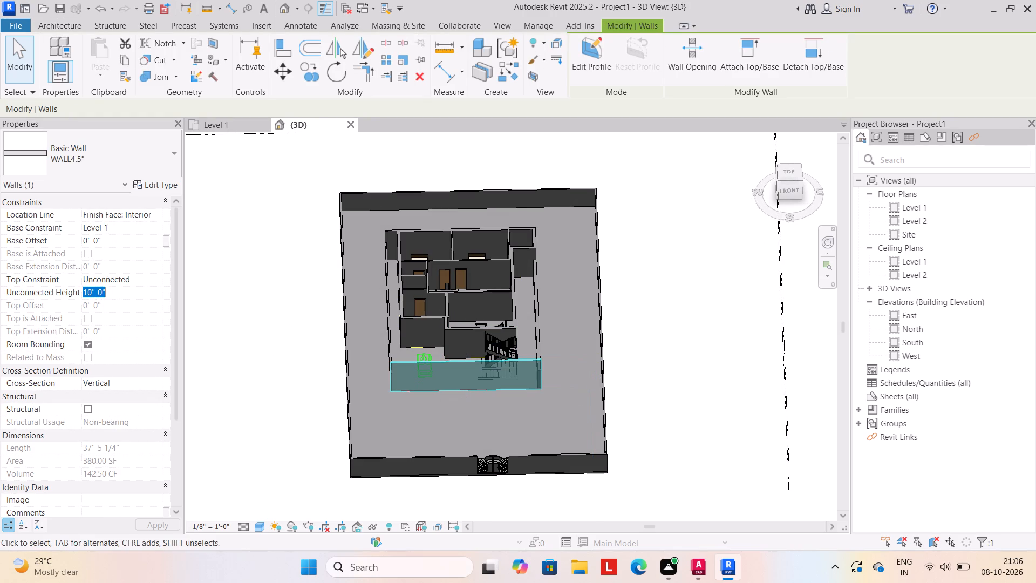
text(6')
key(Return)
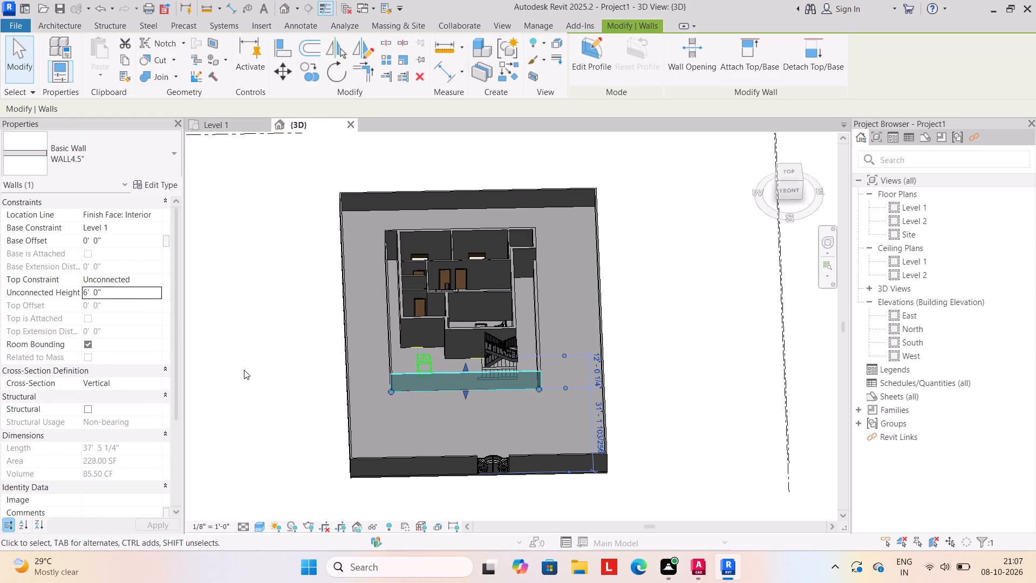
click(244, 370)
Delete the two south wall segments of the outer boundary and the gate between them.
shift+middle_drag(439, 444, 432, 503)
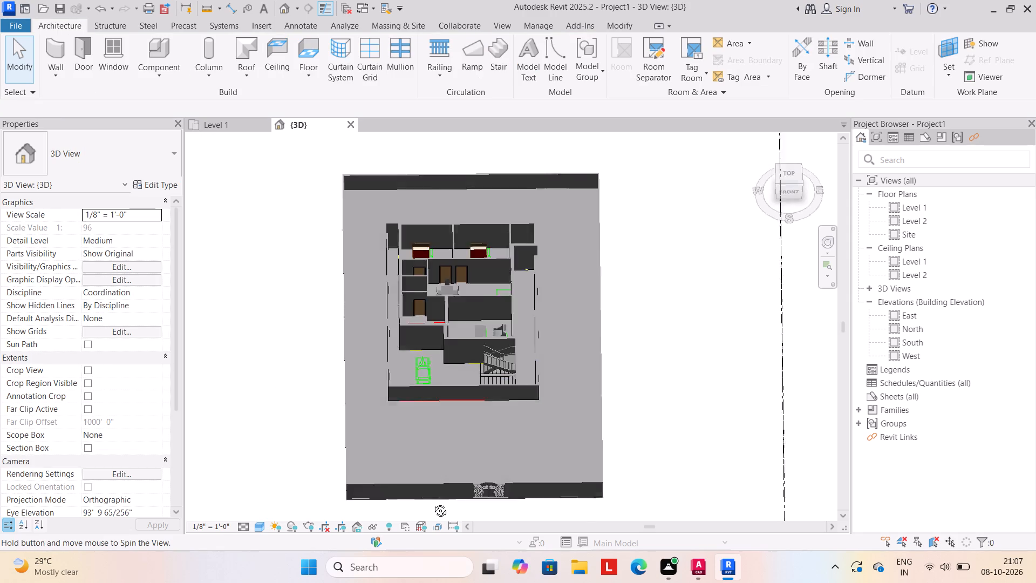
shift+middle_drag(432, 503, 432, 431)
shift+middle_drag(431, 424, 431, 441)
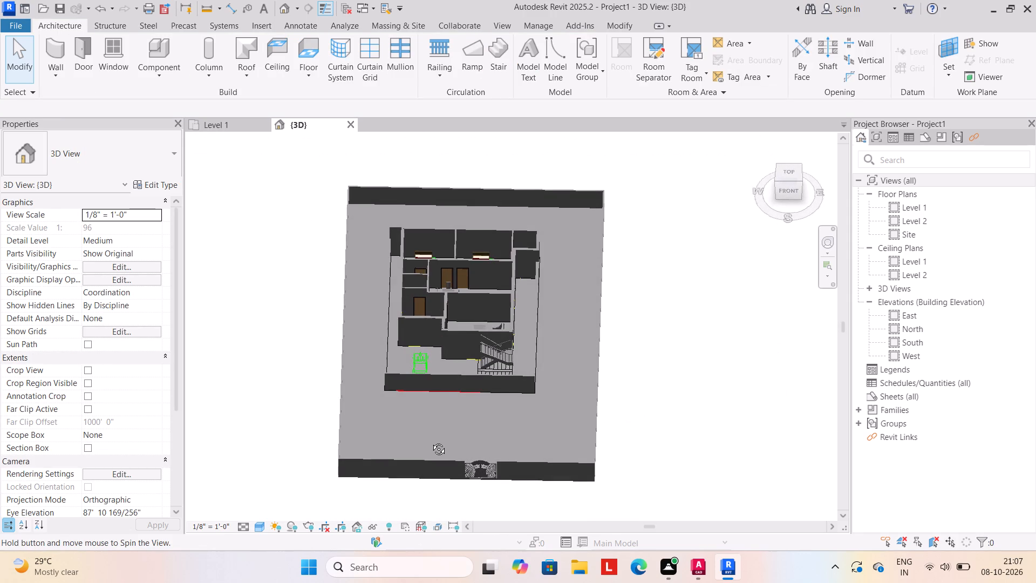
shift+middle_drag(431, 441, 430, 462)
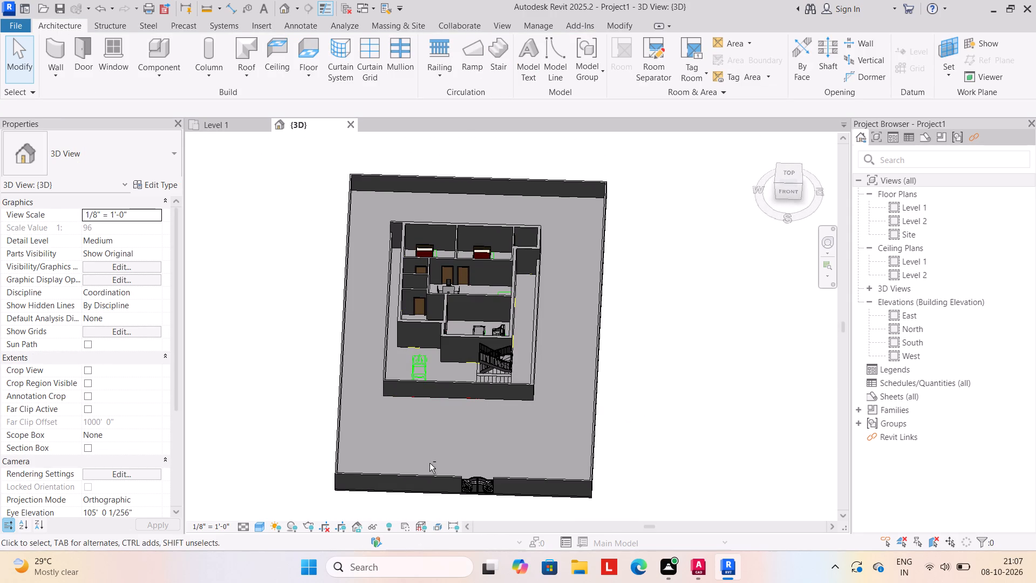
shift+middle_drag(434, 450, 448, 415)
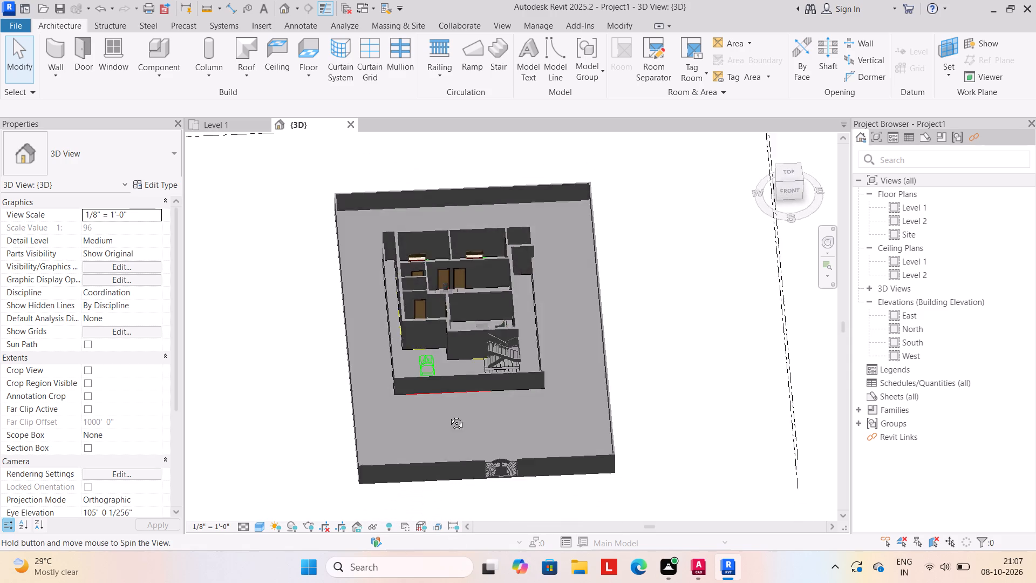
shift+middle_drag(448, 415, 449, 410)
click(439, 451)
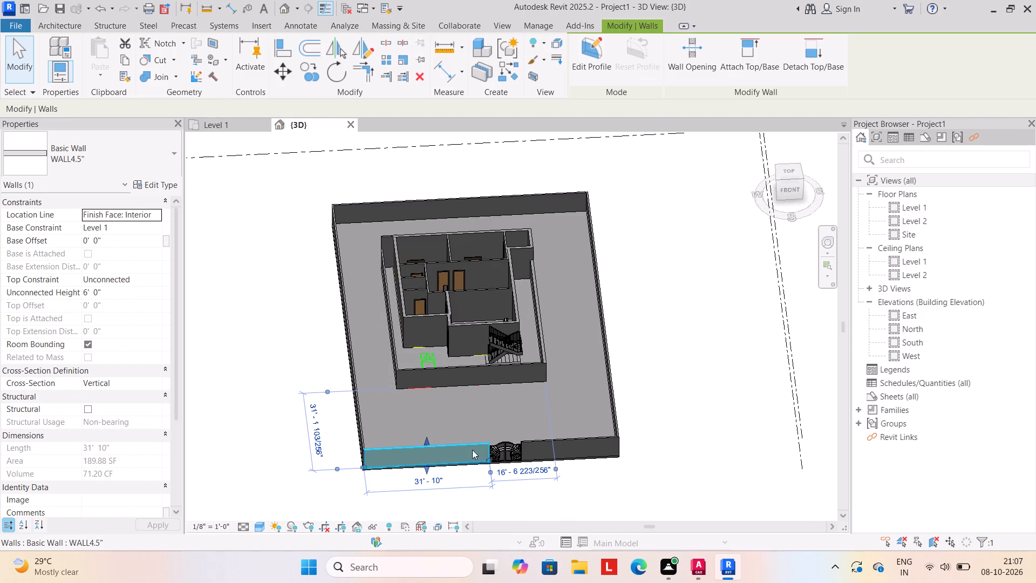
key(Delete)
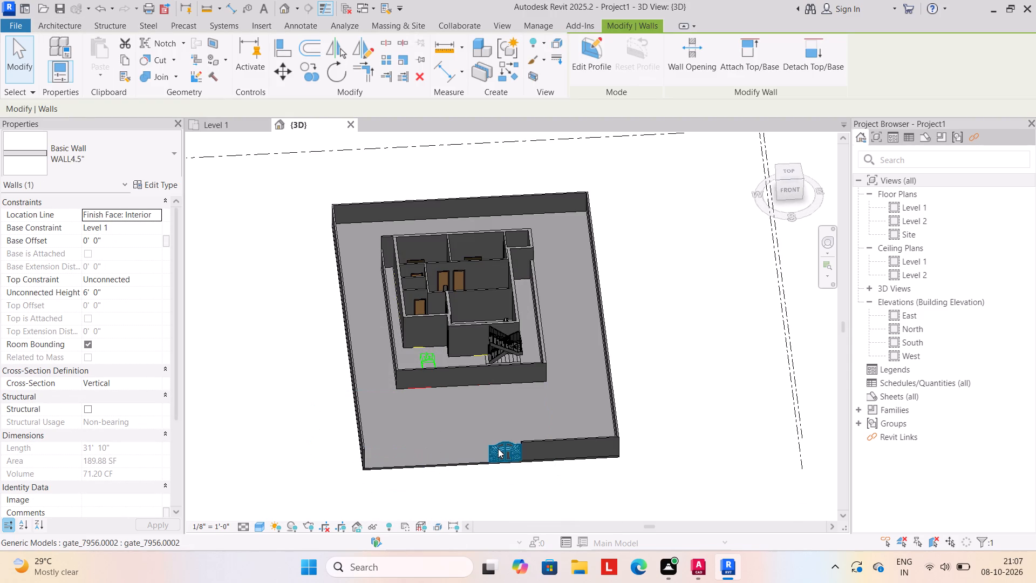
click(495, 449)
key(Delete)
click(521, 447)
key(Delete)
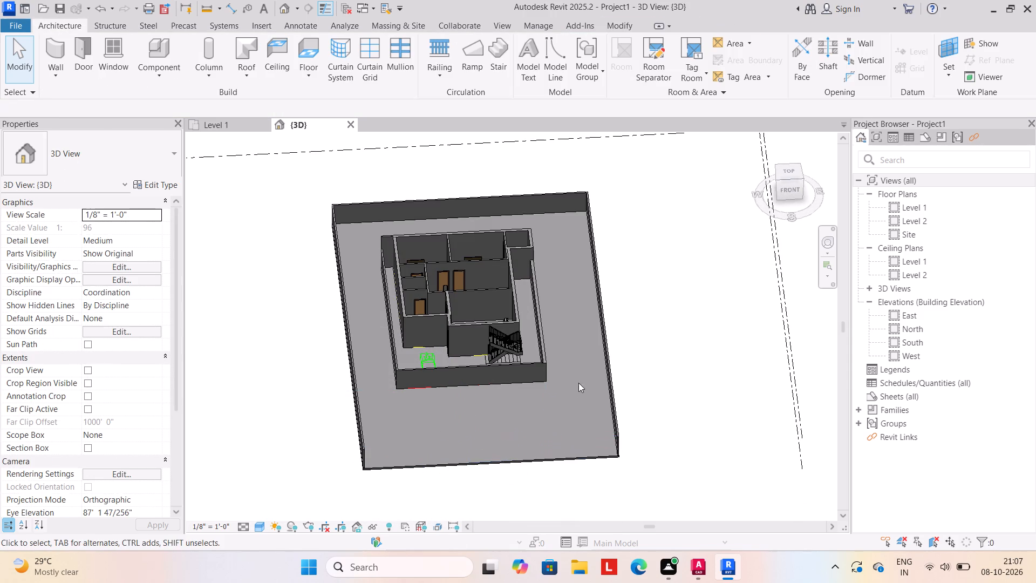
Delete the large floor inside the outer boundary walls.
click(604, 368)
key(Delete)
Delete the remaining north, east and west walls of the oversized outer boundary around the house.
click(574, 195)
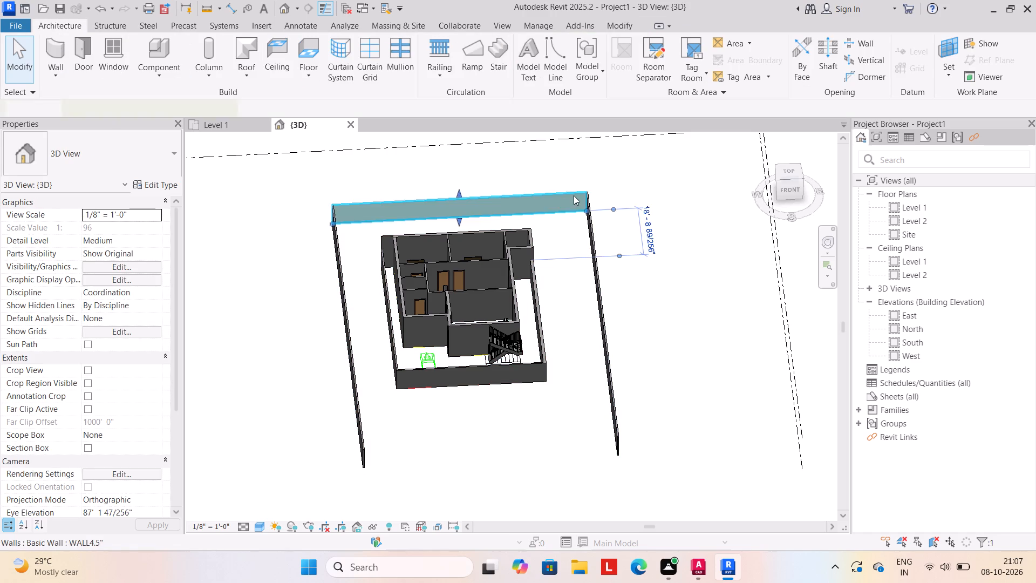
key(Delete)
click(592, 268)
key(Delete)
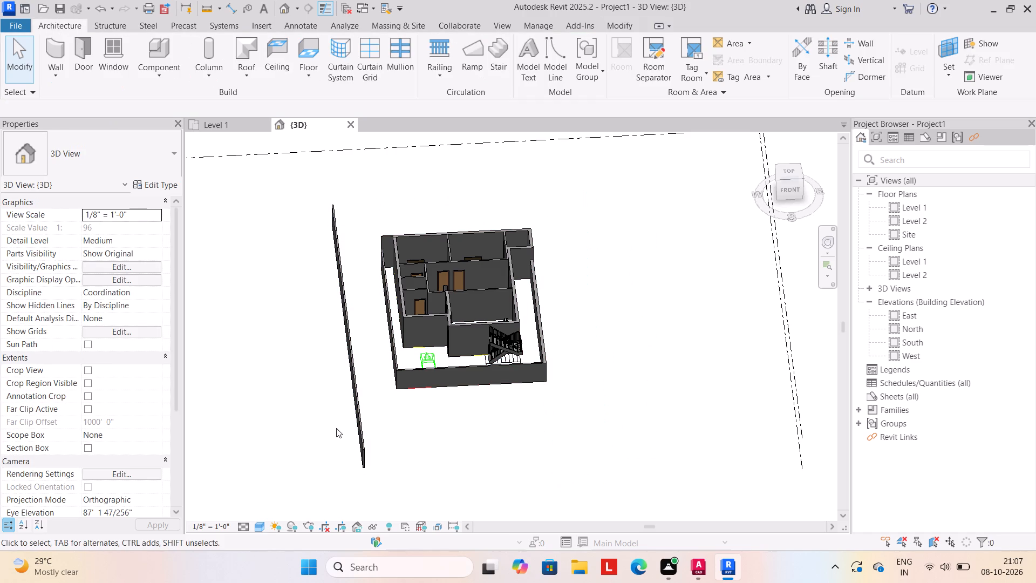
click(353, 421)
key(Delete)
On Level 1, create a Generic - 12" floor with a rectangular boundary spanning the outer corners of the house's perimeter walls.
click(221, 126)
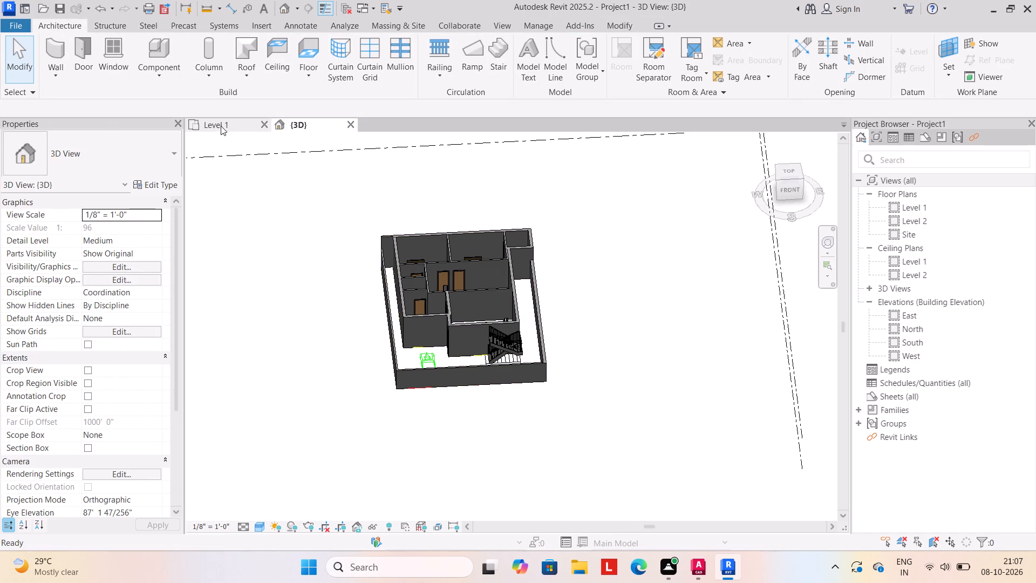
scroll(275, 297, down, 1)
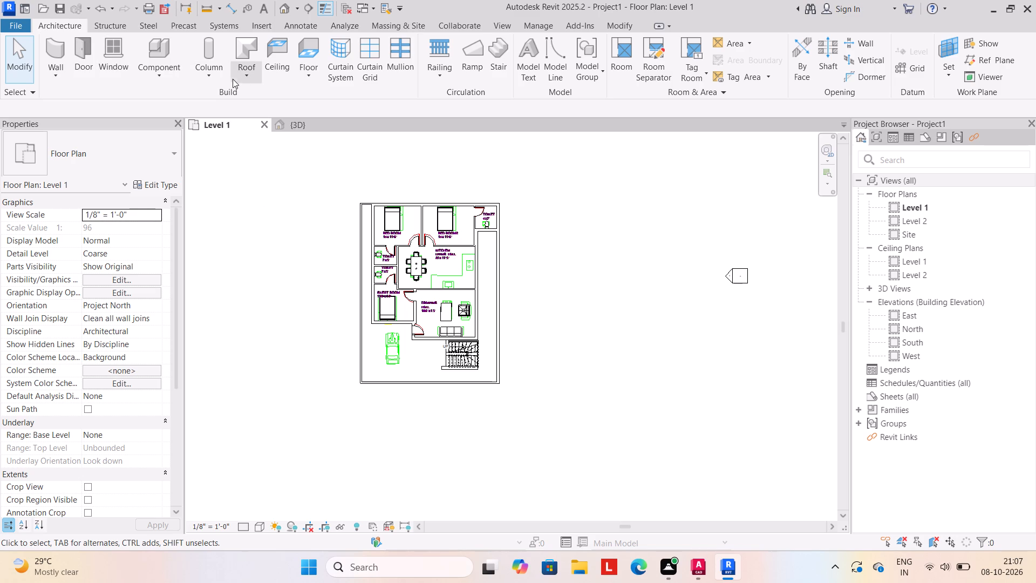
click(307, 71)
click(328, 96)
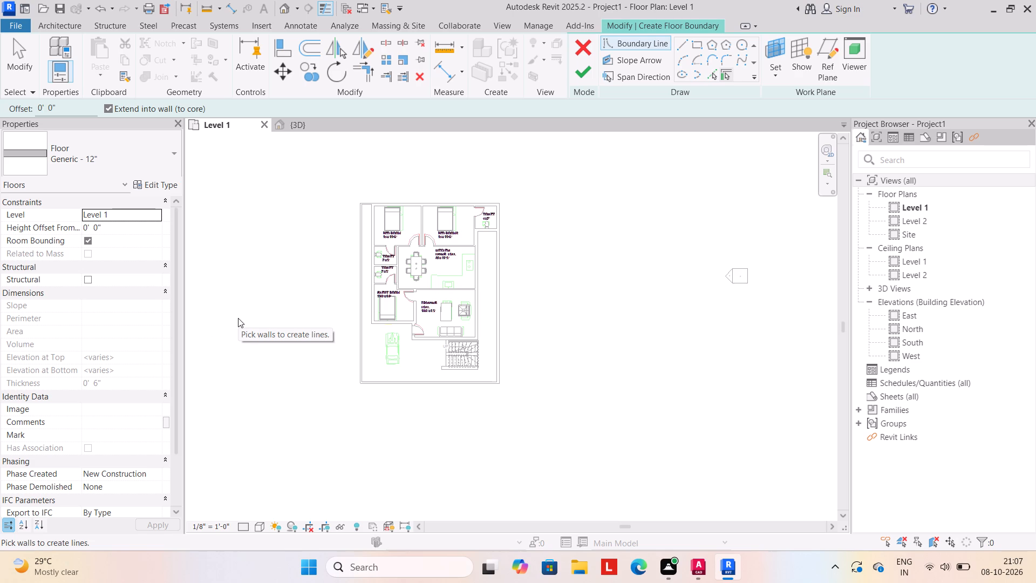
middle_drag(296, 293, 340, 293)
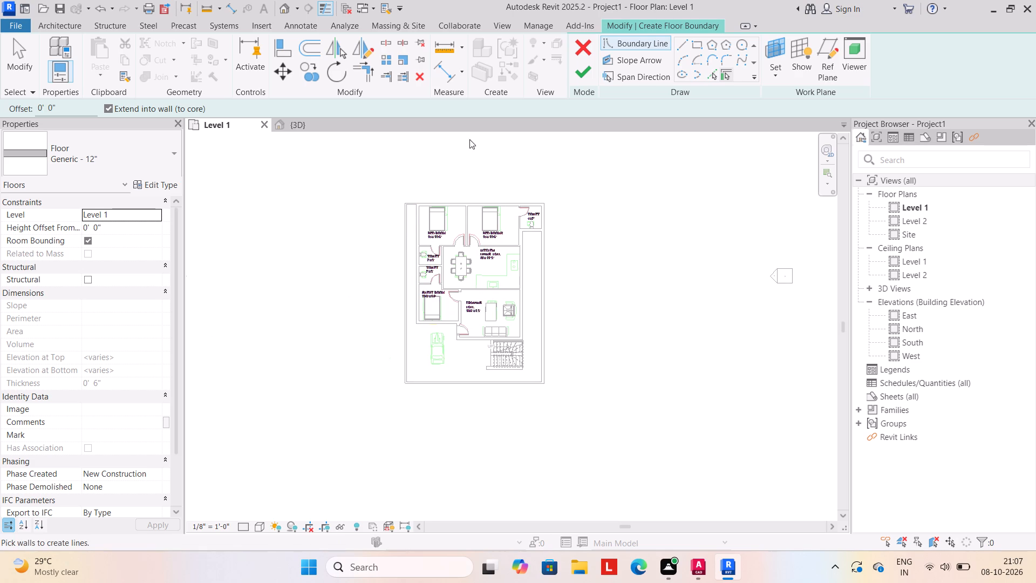
click(699, 44)
scroll(403, 234, up, 3)
scroll(417, 188, up, 6)
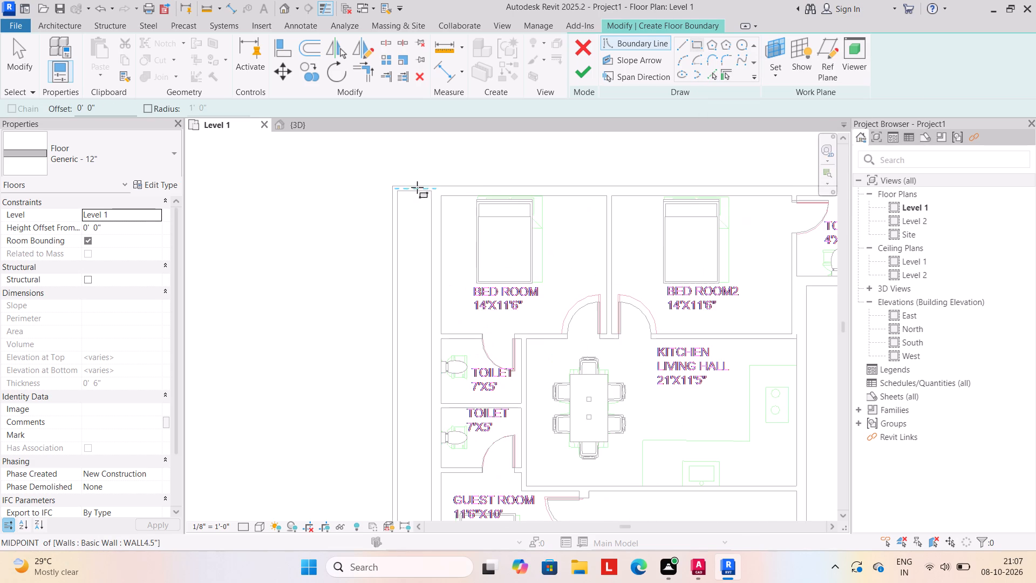
click(393, 185)
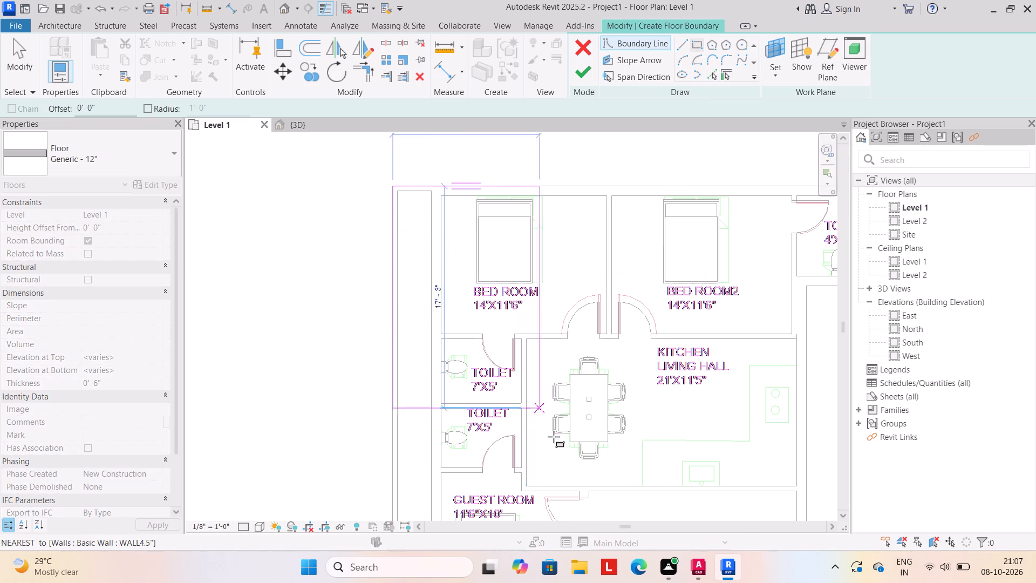
middle_drag(554, 440, 465, 257)
scroll(636, 473, down, 5)
middle_drag(654, 491, 597, 319)
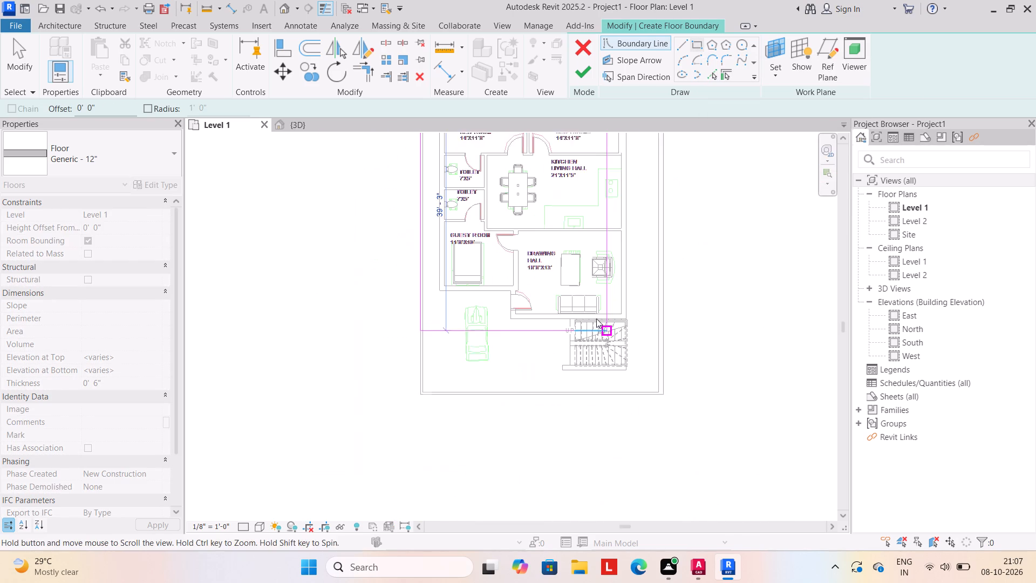
scroll(651, 387, up, 4)
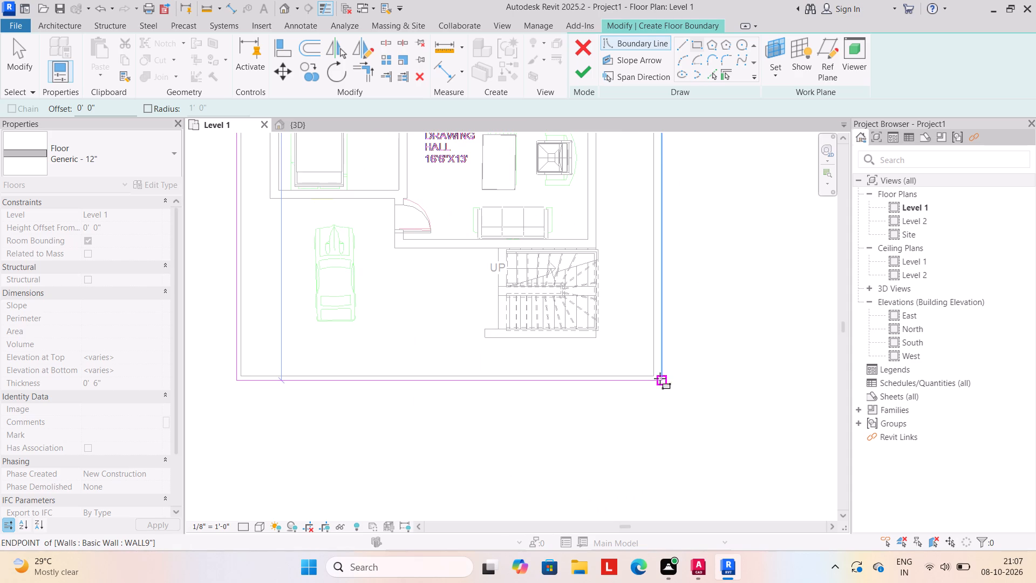
click(662, 377)
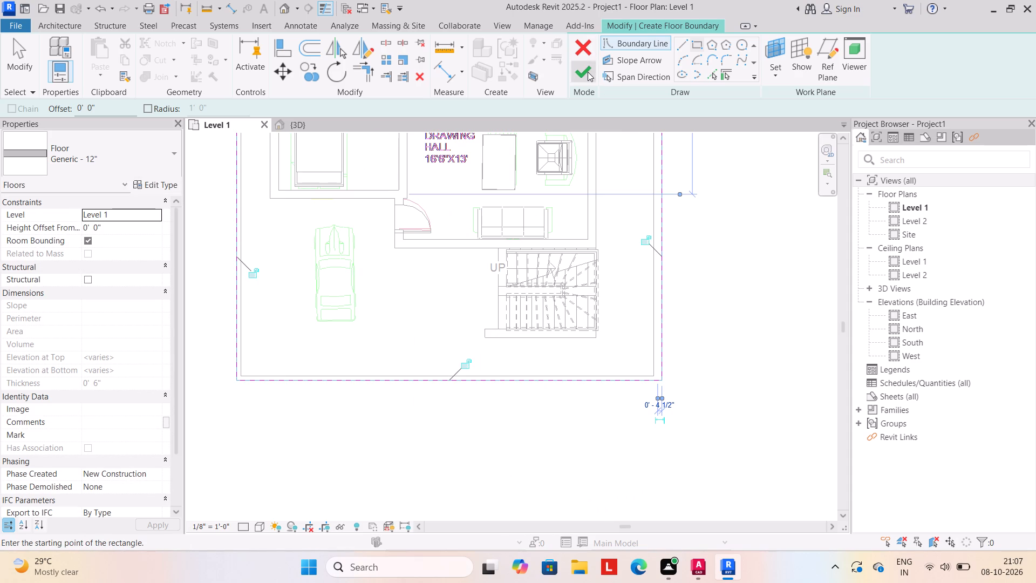
click(588, 72)
click(730, 342)
scroll(733, 355, down, 5)
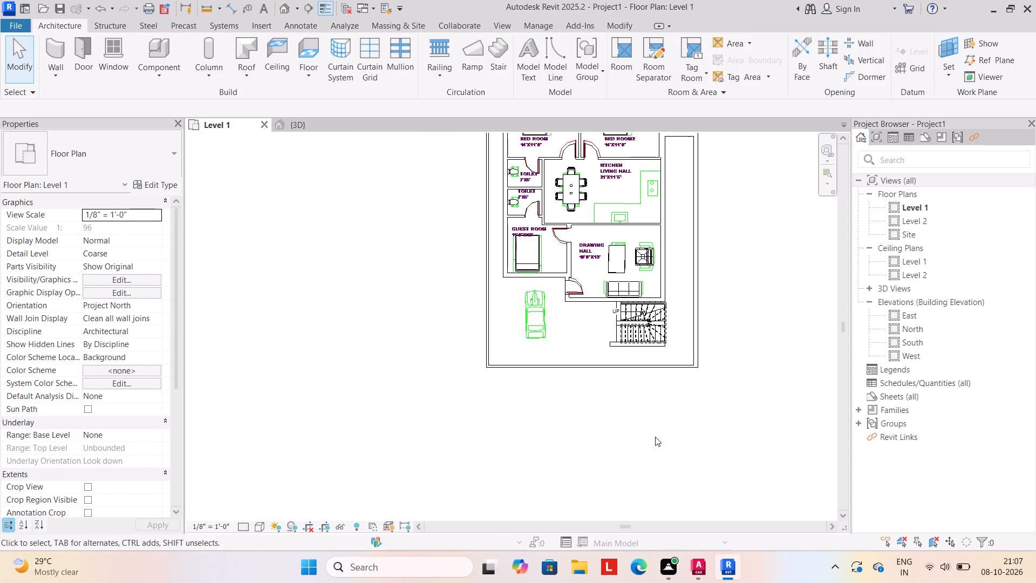
Examine the new floor against the perimeter walls in the 3D view and the Level 1 plan.
middle_click(633, 446)
click(327, 128)
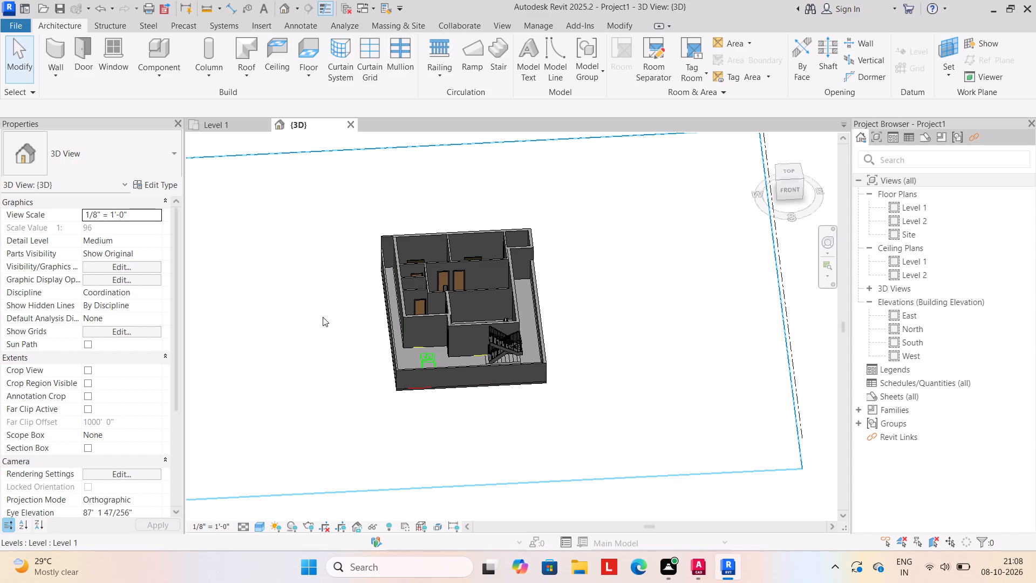
shift+middle_drag(558, 449, 546, 460)
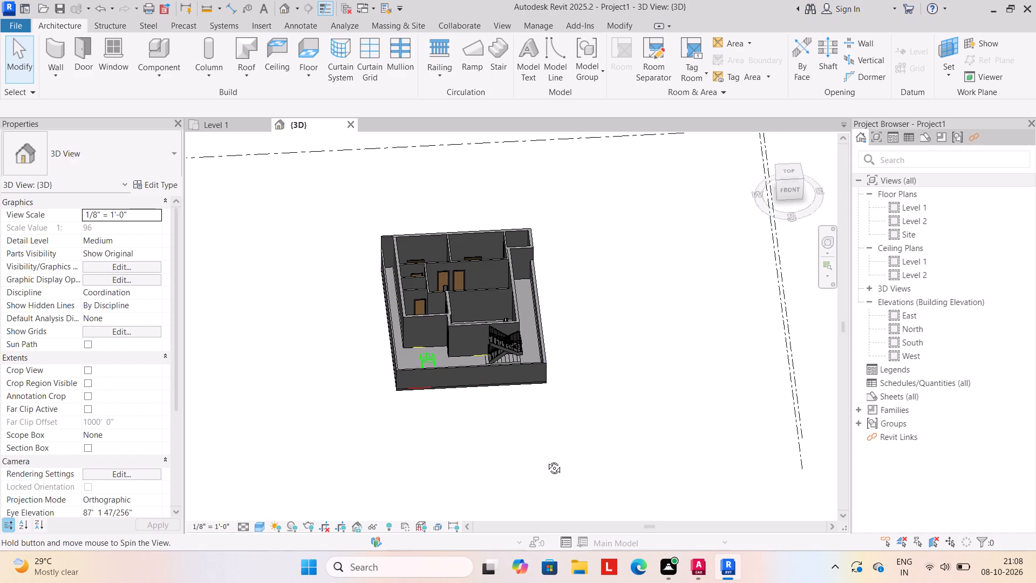
shift+middle_drag(546, 460, 554, 428)
shift+middle_drag(527, 424, 523, 384)
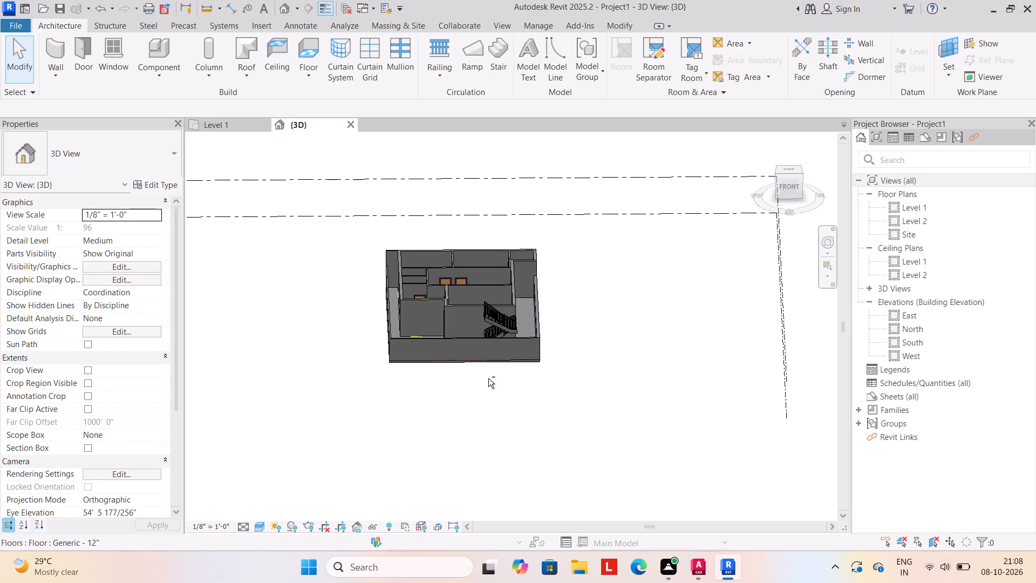
shift+middle_drag(488, 401, 518, 524)
shift+scroll(474, 498, up, 1)
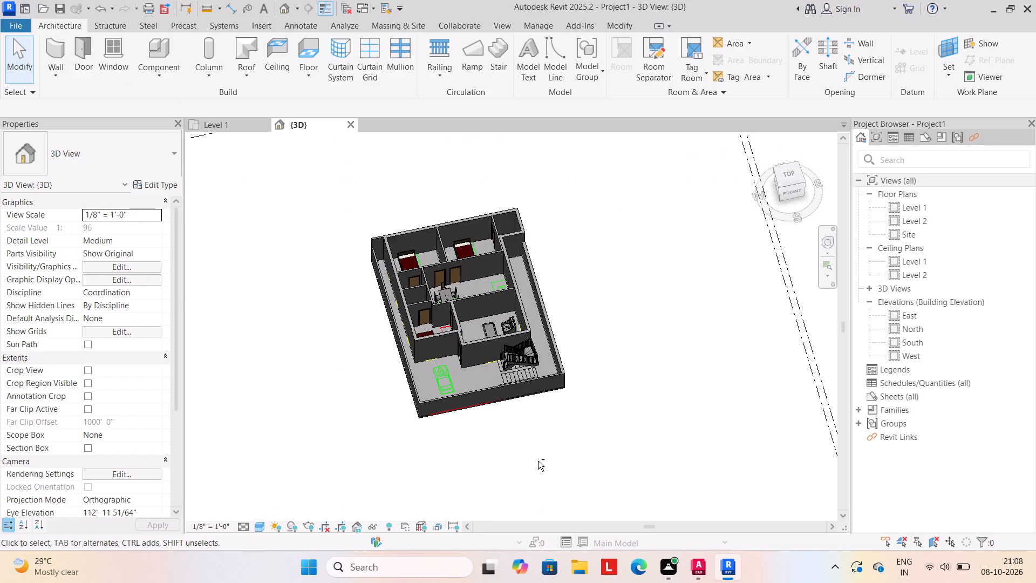
shift+middle_drag(519, 498, 491, 413)
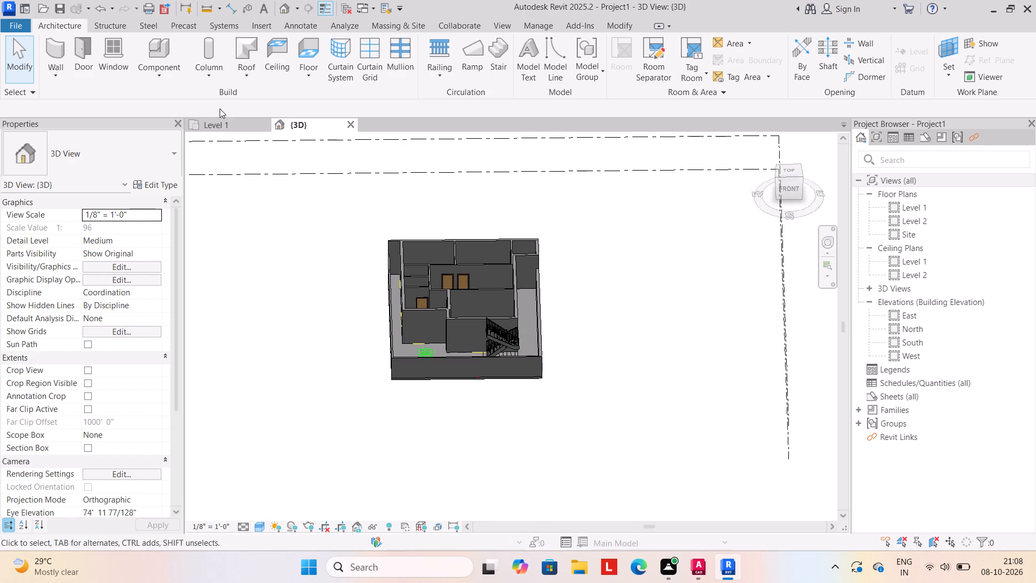
click(225, 122)
scroll(352, 294, down, 7)
middle_drag(360, 306, 373, 334)
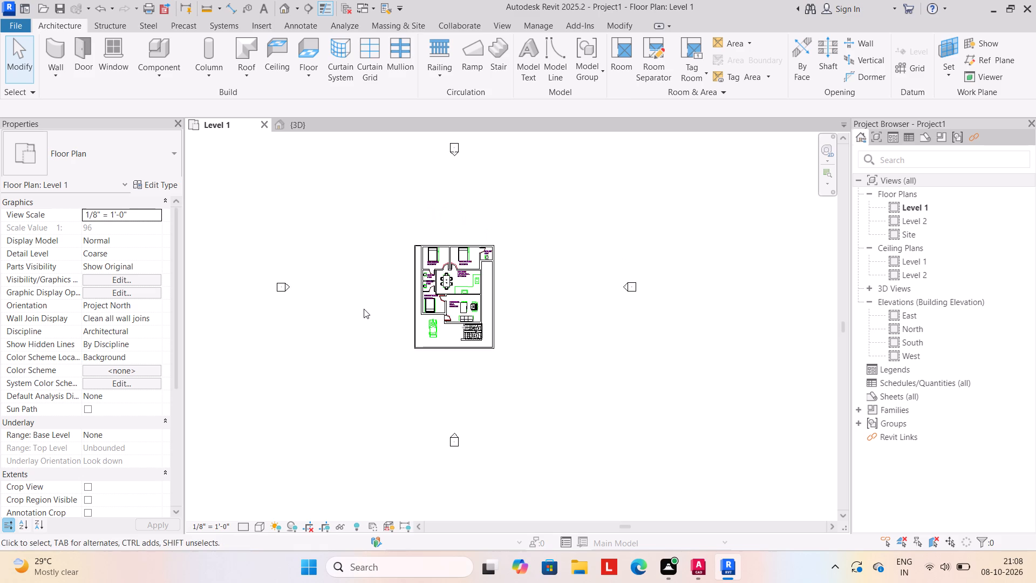
scroll(364, 309, up, 3)
middle_drag(393, 307, 335, 308)
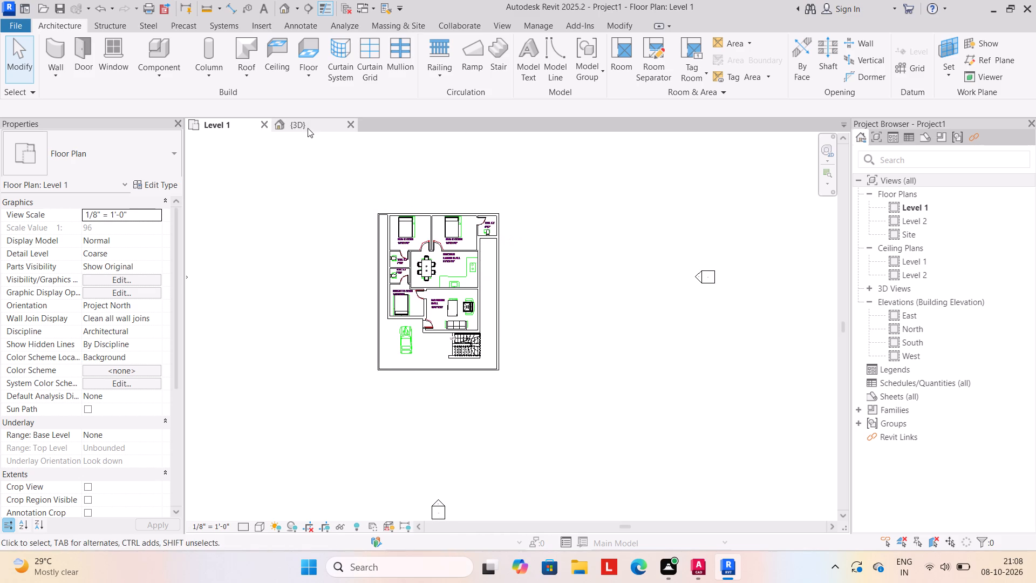
In the 3D view, split the south perimeter wall at both ends of the gate location, deleting the inner segment.
click(308, 126)
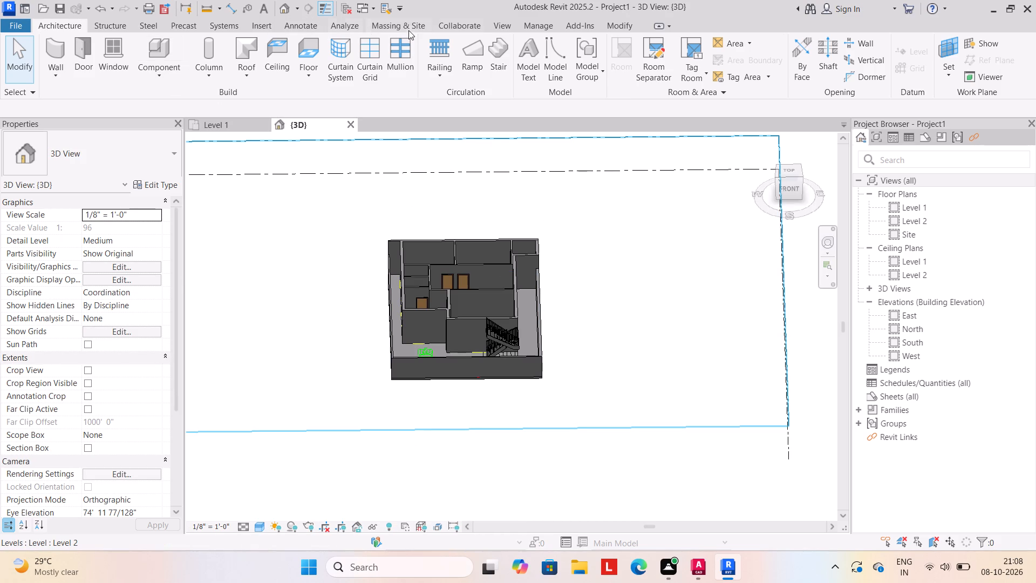
click(610, 25)
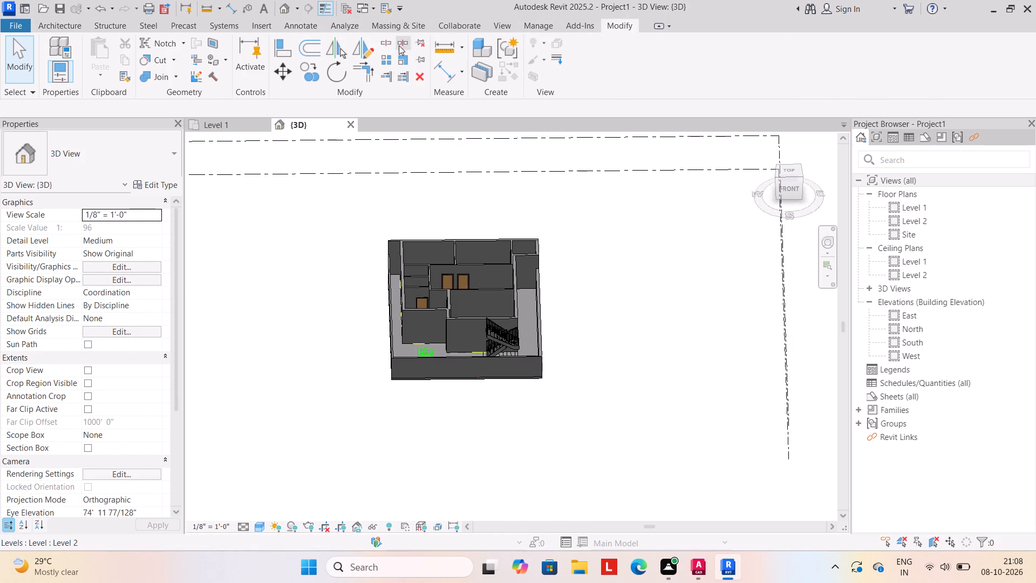
click(388, 42)
scroll(469, 408, up, 4)
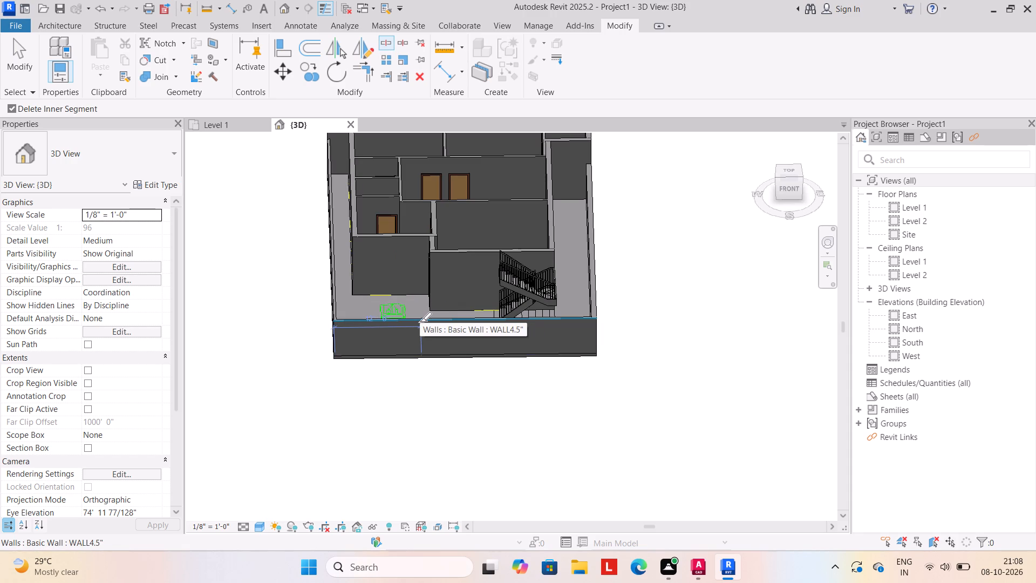
click(420, 322)
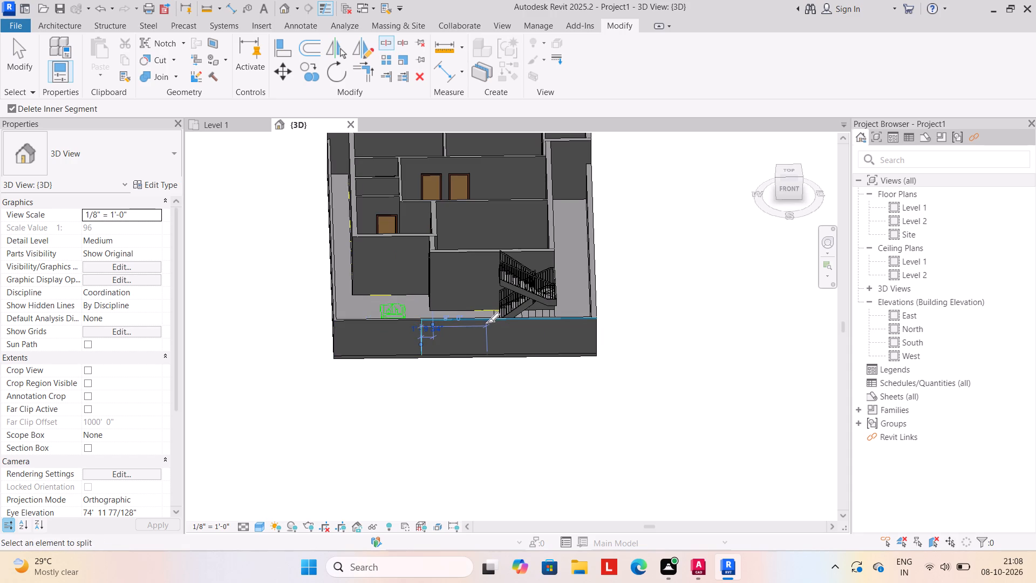
click(488, 321)
key(Escape)
key(Escape)
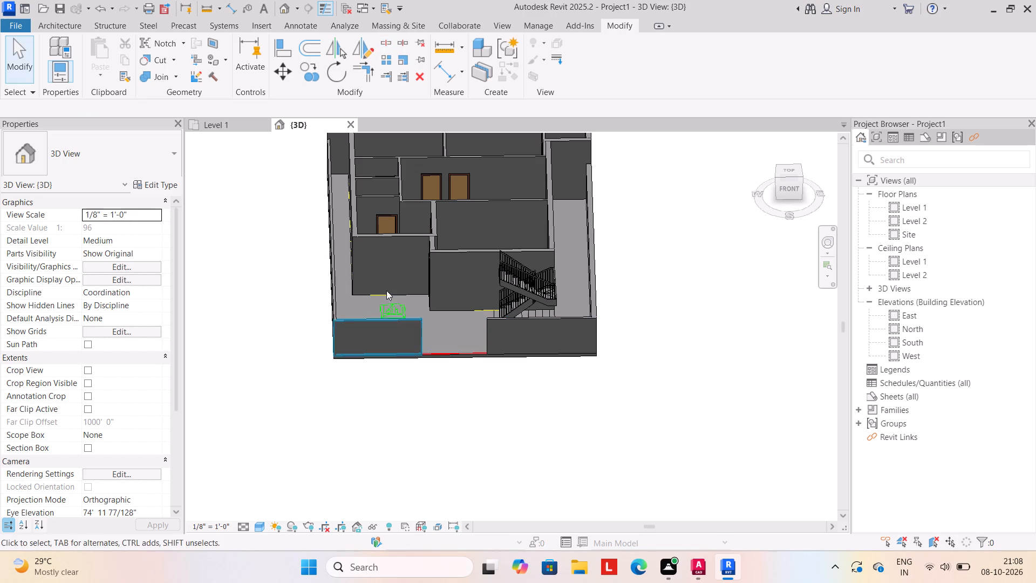
Examine the house's front walls and the gate opening in the 3D view and the Level 1 plan.
click(399, 239)
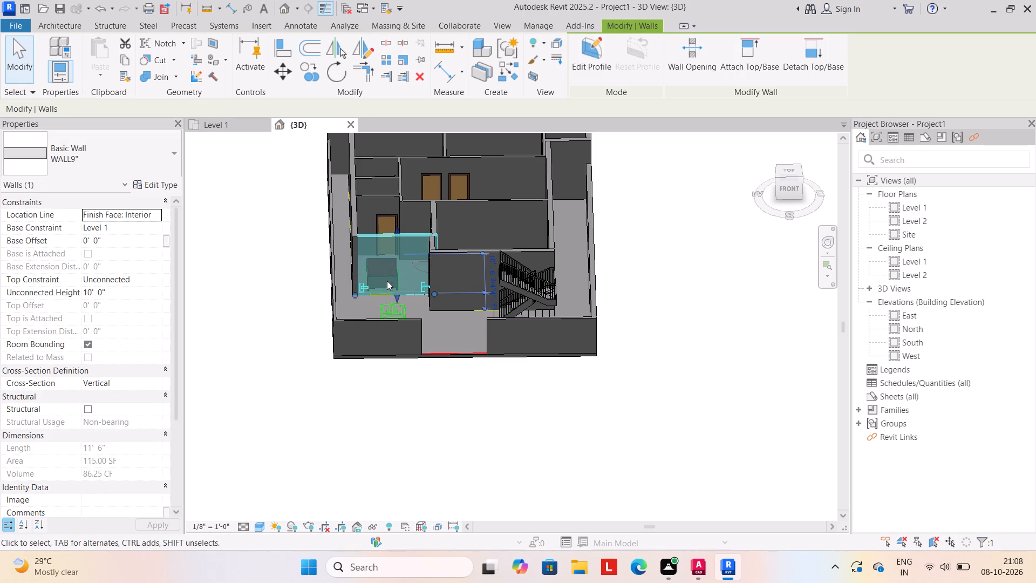
key(Escape)
click(453, 306)
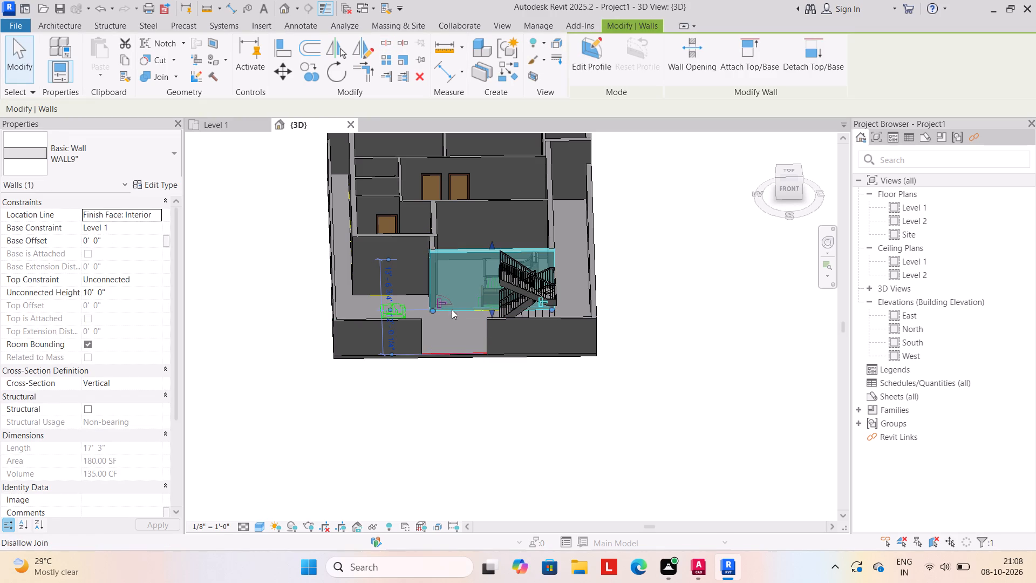
key(Escape)
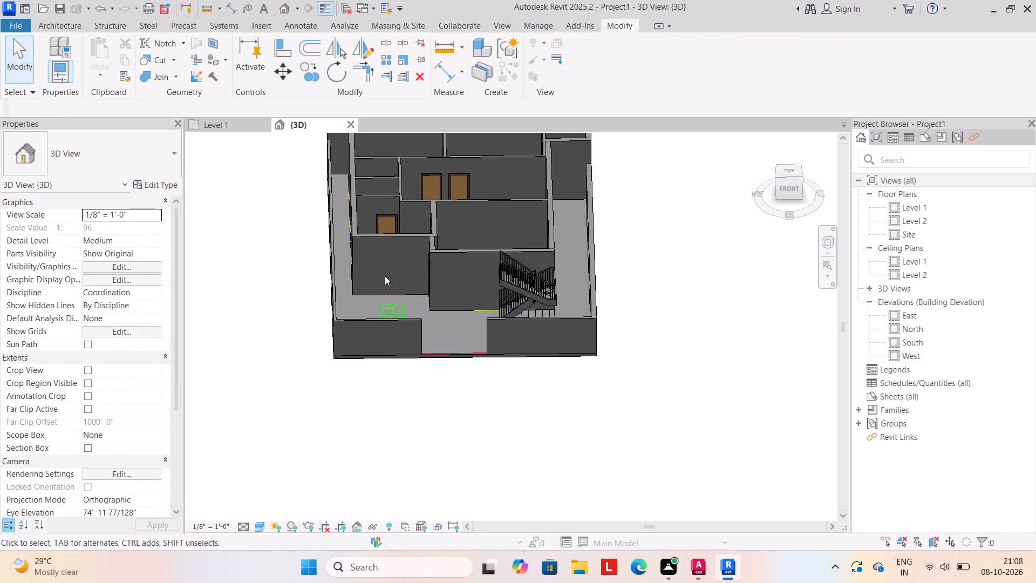
click(231, 120)
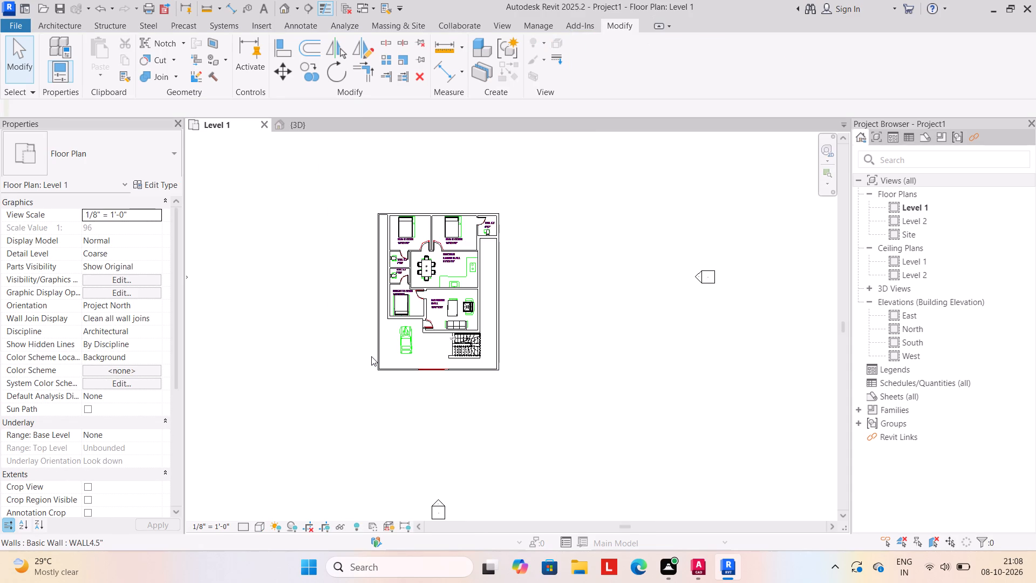
scroll(413, 335, up, 2)
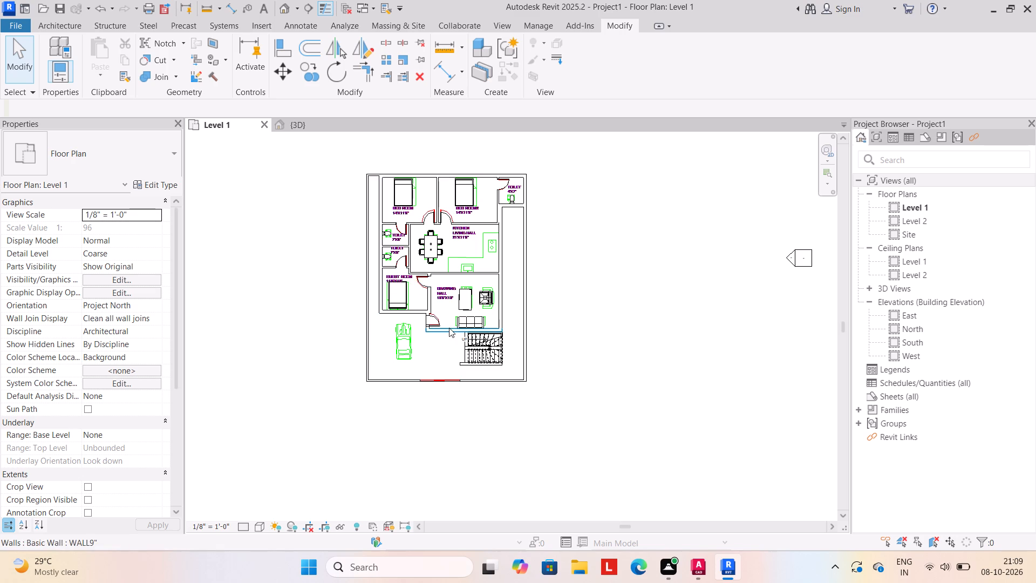
scroll(450, 311, up, 4)
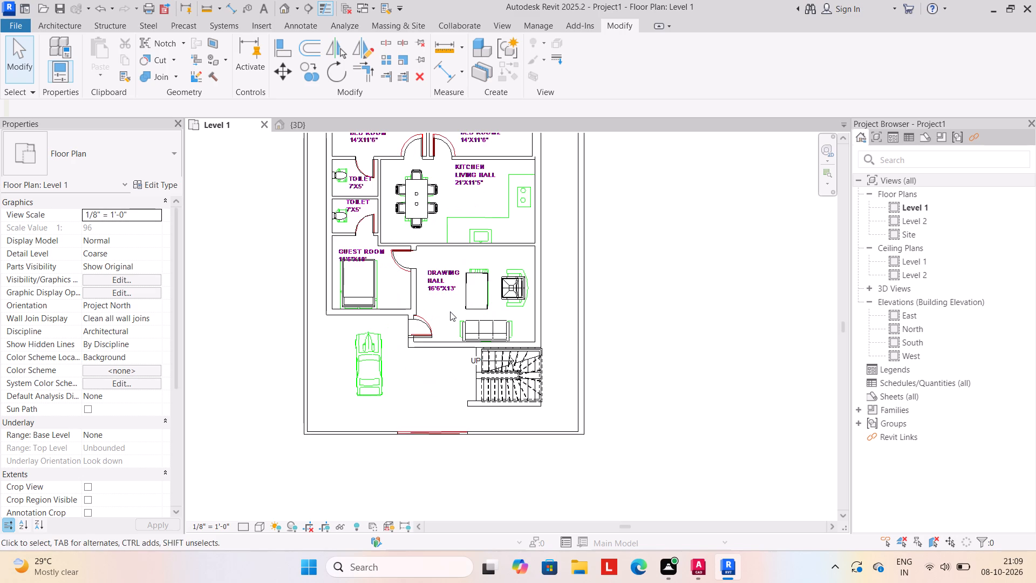
scroll(446, 347, down, 4)
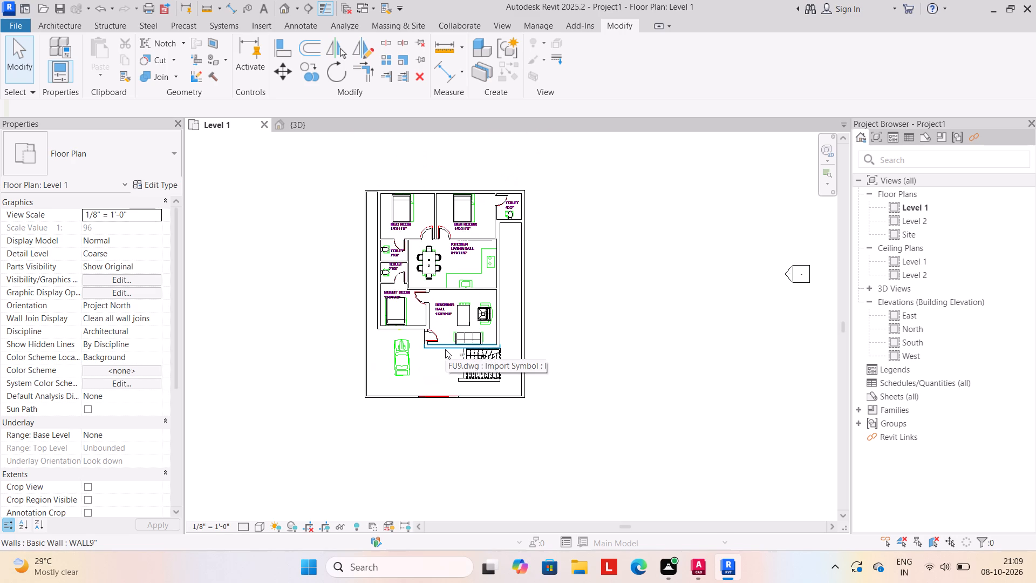
click(308, 130)
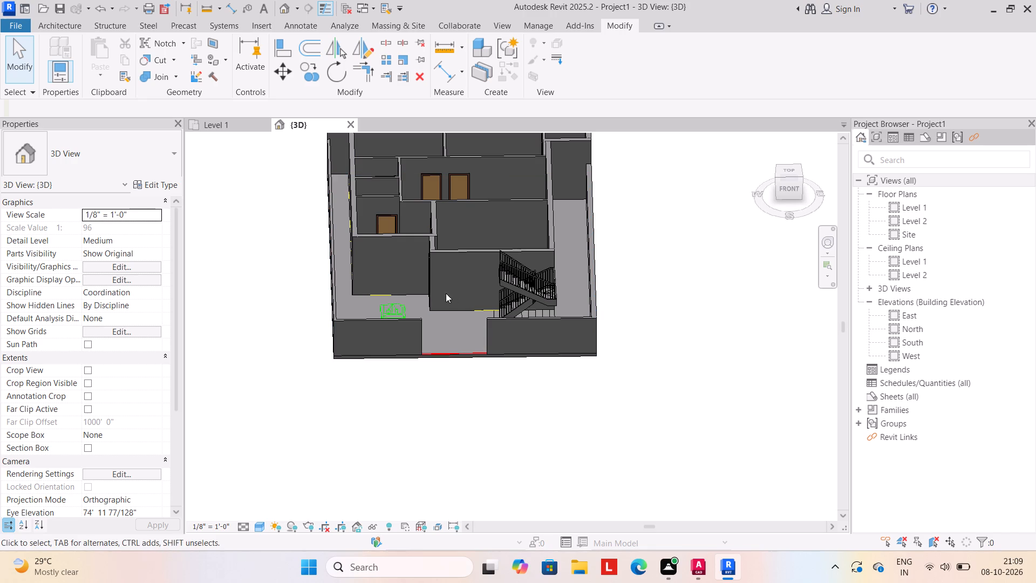
shift+middle_drag(473, 391, 430, 539)
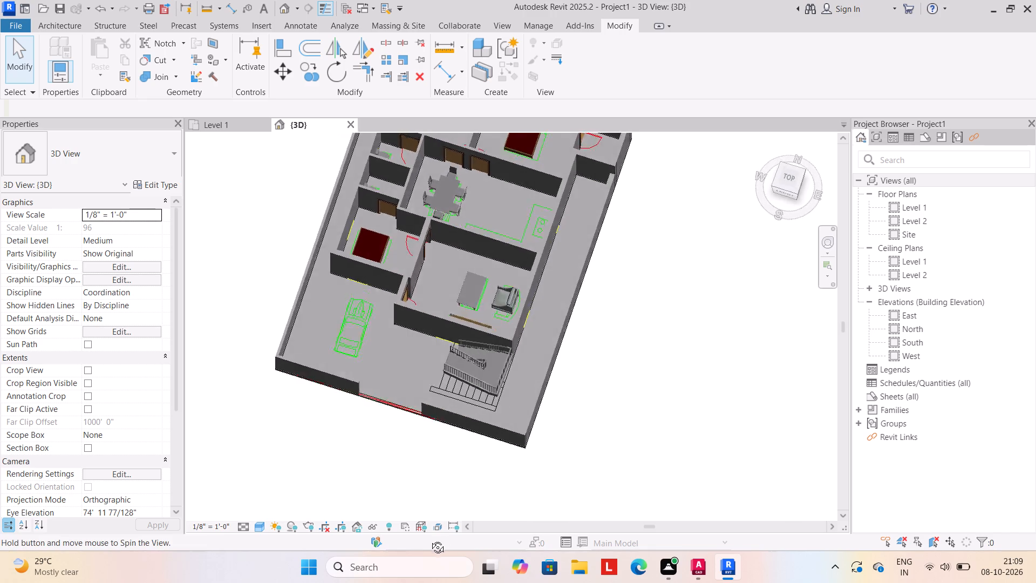
shift+middle_drag(430, 539, 461, 426)
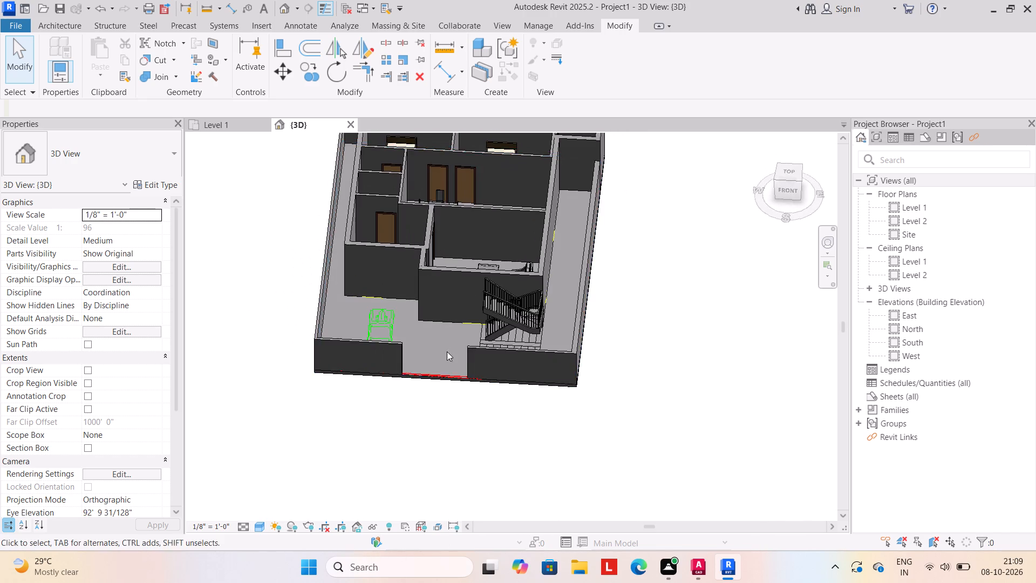
On Level 1, delete the drawing hall's west-side entrance door and place a Single-Flush 30" x 84" door in the hall's south wall near its west corner.
shift+middle_drag(422, 302, 439, 336)
click(219, 125)
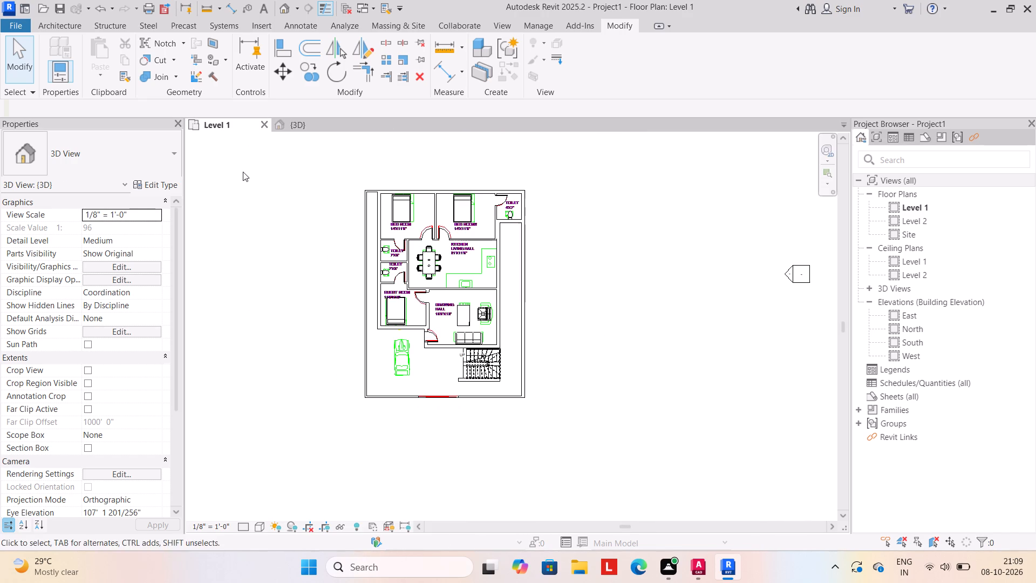
click(431, 333)
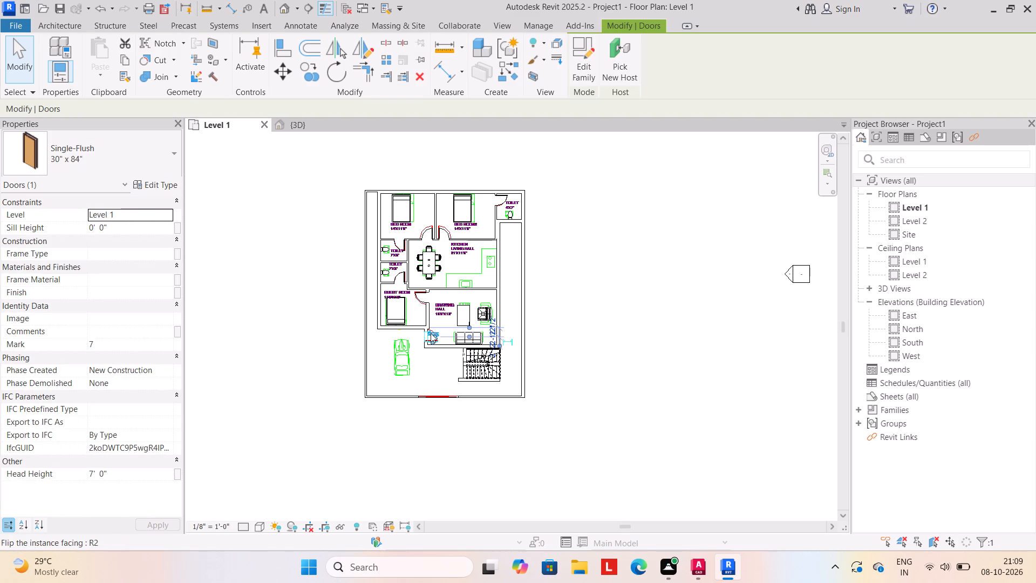
key(Delete)
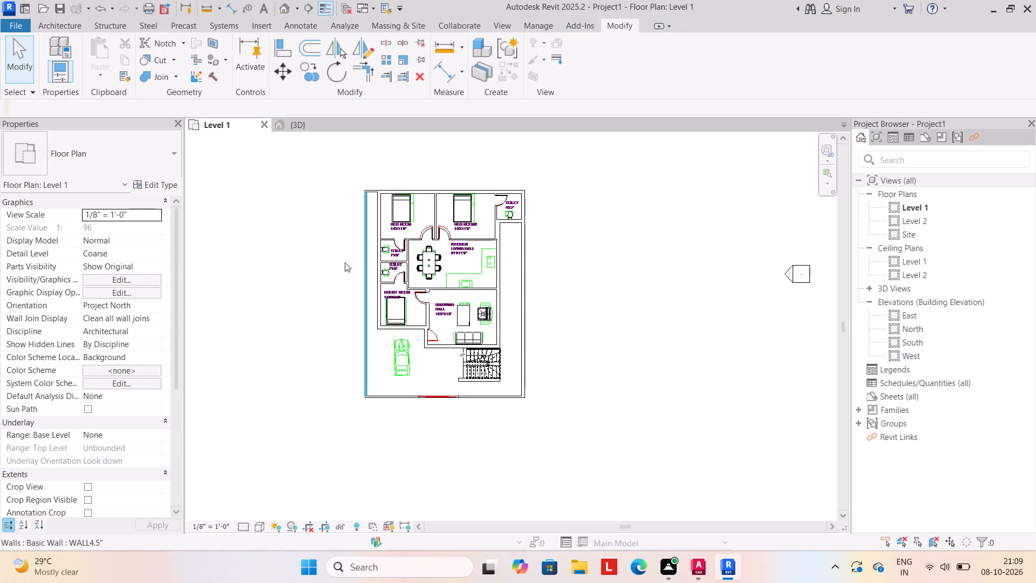
click(50, 25)
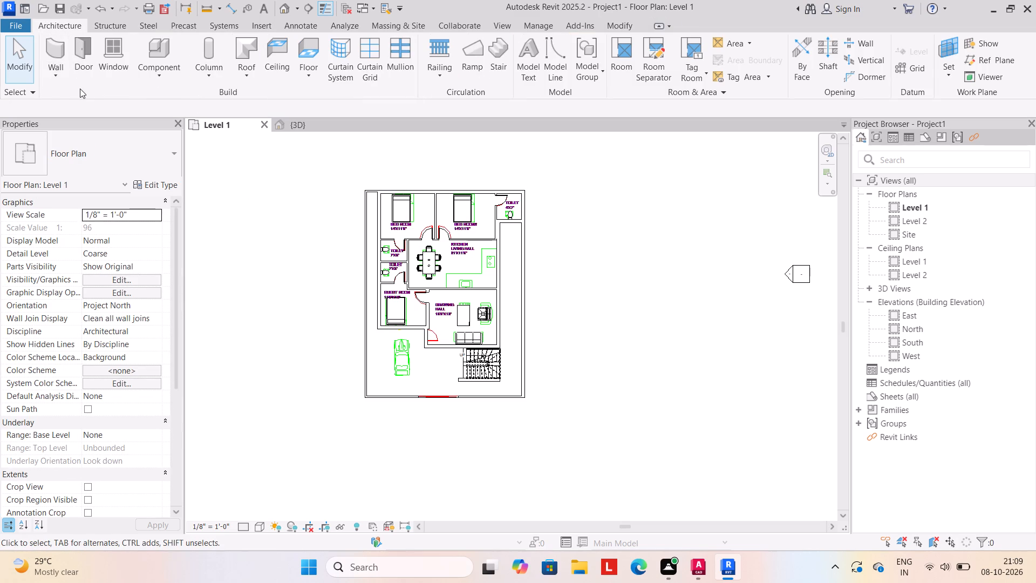
click(56, 79)
key(Escape)
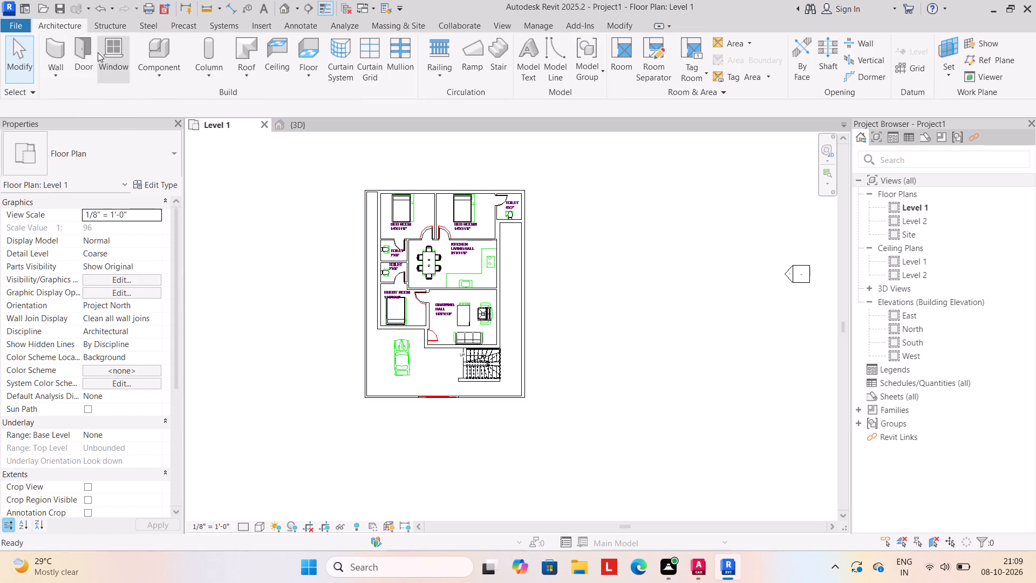
click(86, 60)
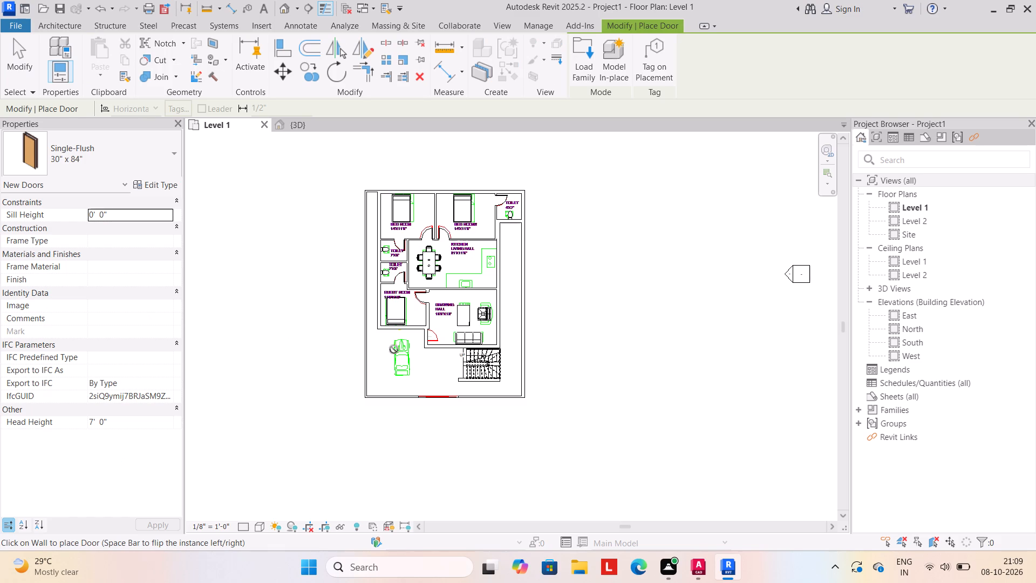
click(437, 343)
key(Escape)
key(Escape)
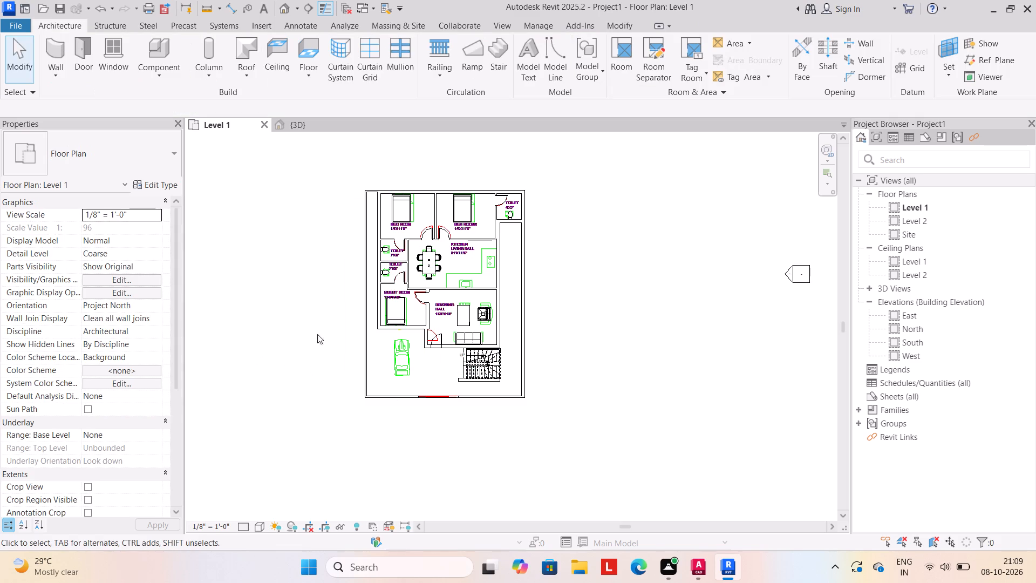
Examine the relocated entrance door and the front of the house in the 3D view.
click(301, 130)
key(Escape)
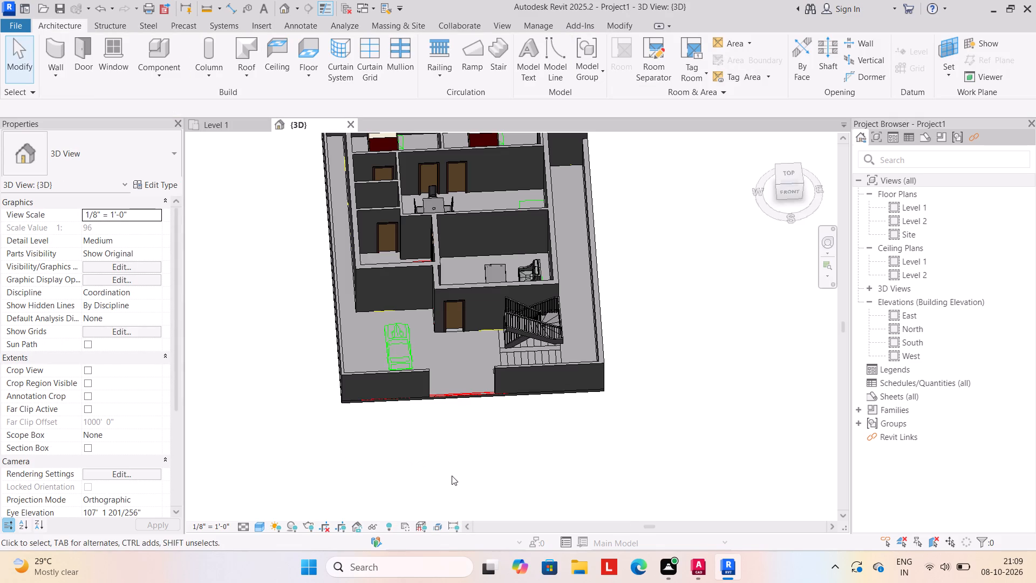
shift+middle_drag(466, 500, 453, 472)
shift+scroll(466, 500, up, 1)
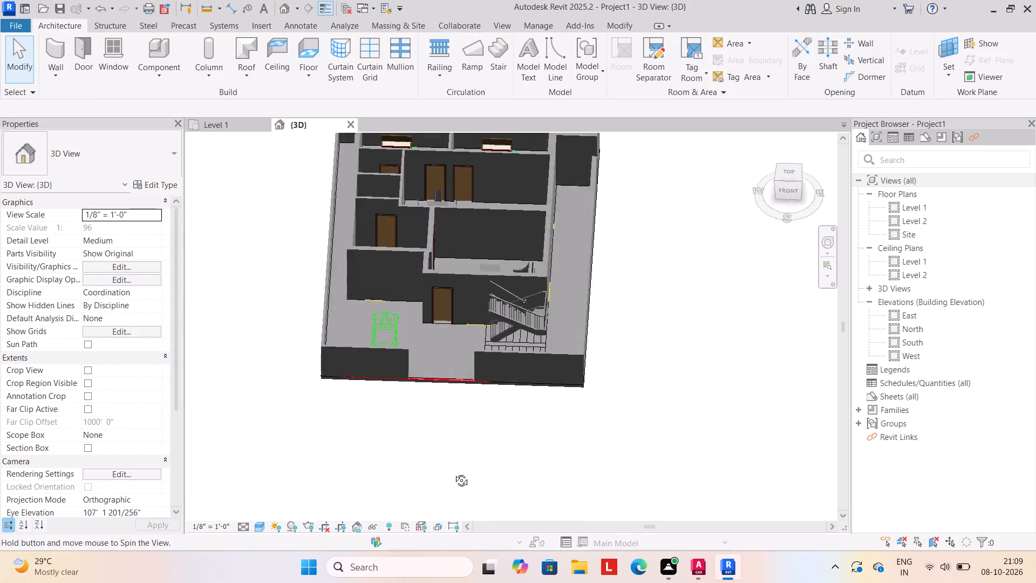
shift+middle_drag(453, 472, 446, 448)
shift+middle_drag(387, 401, 398, 412)
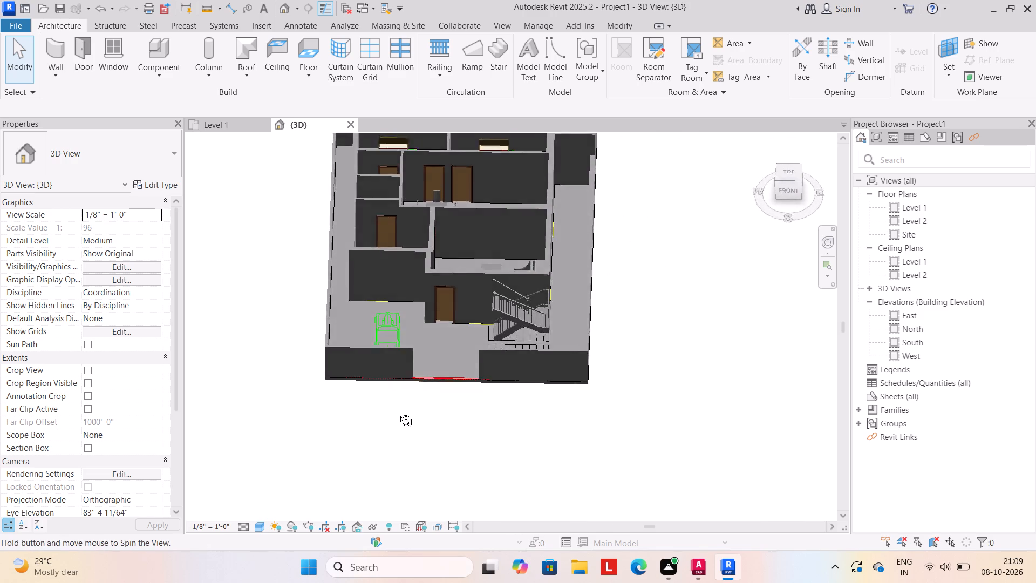
shift+middle_drag(398, 412, 398, 404)
scroll(392, 395, down, 2)
middle_drag(392, 406, 391, 442)
shift+scroll(395, 437, up, 1)
shift+middle_click(395, 406)
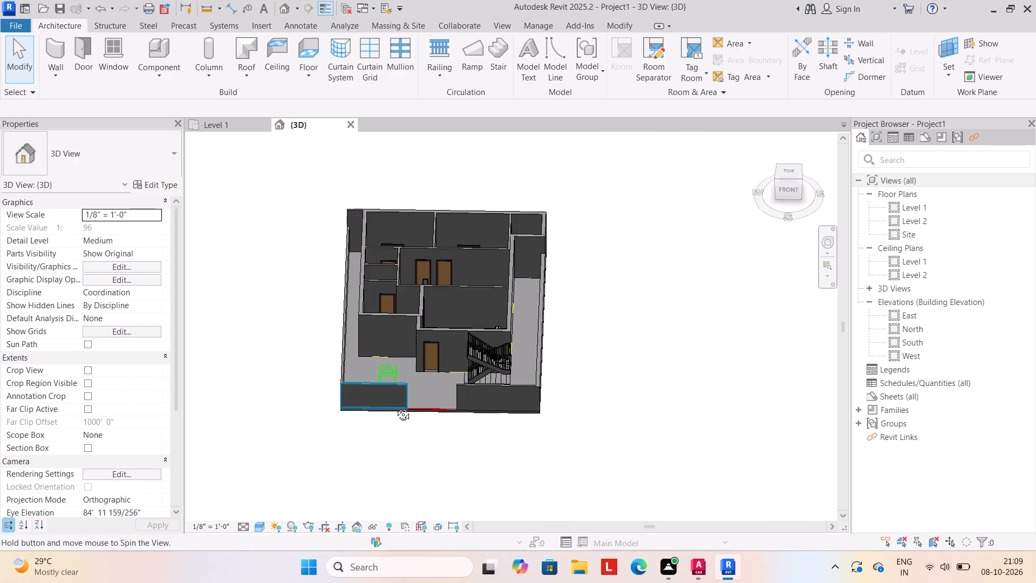
On Level 1, place a Window-Casement-Double 34" x 36" in the north wall of each of the two bedrooms, behind the beds.
click(240, 127)
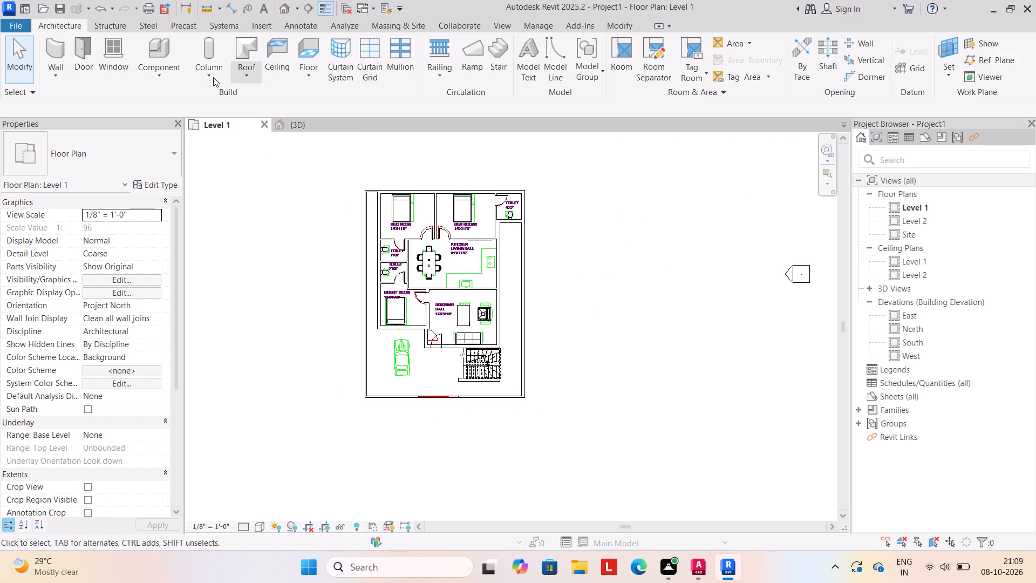
click(112, 49)
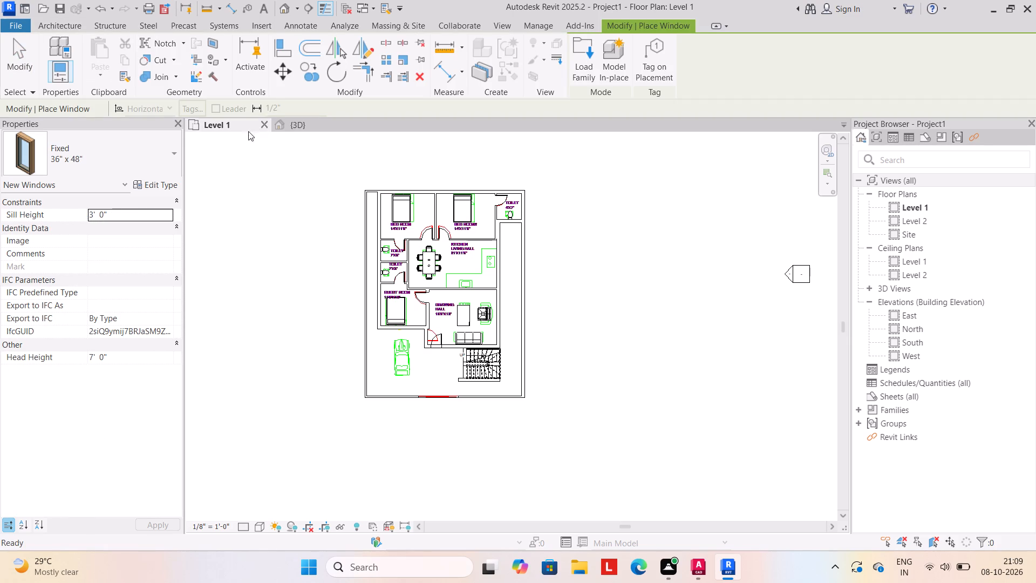
click(171, 153)
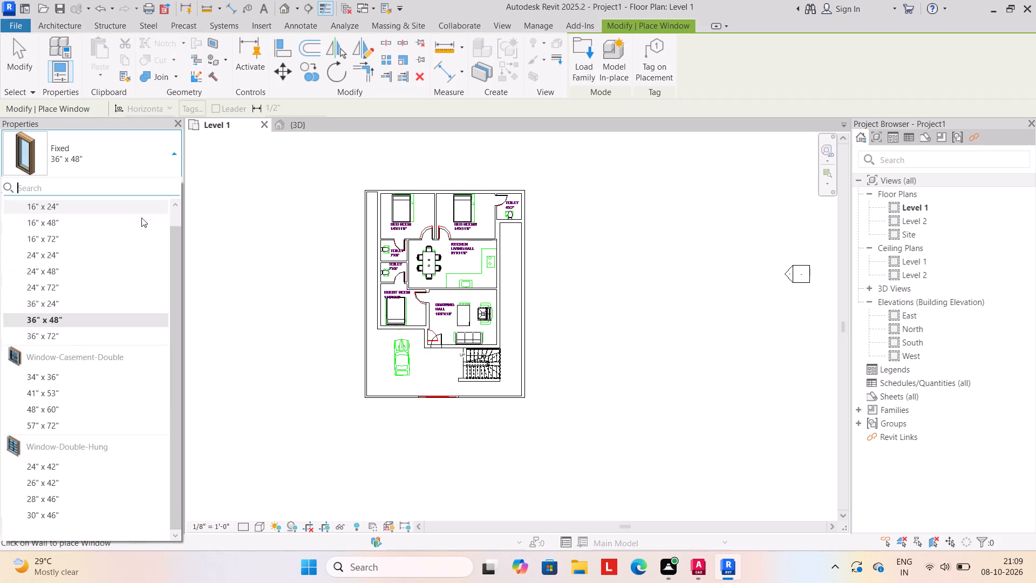
click(85, 375)
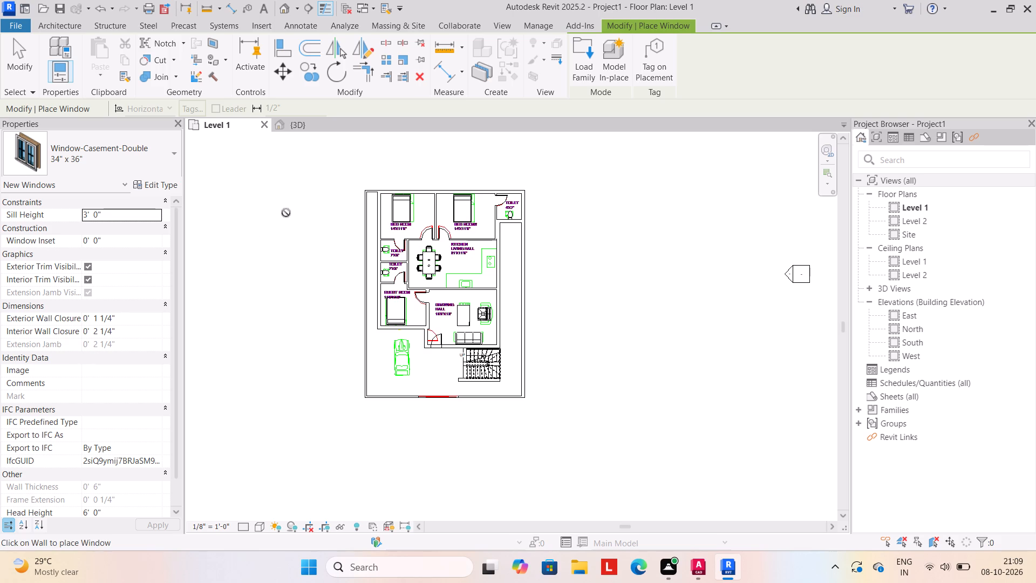
click(400, 188)
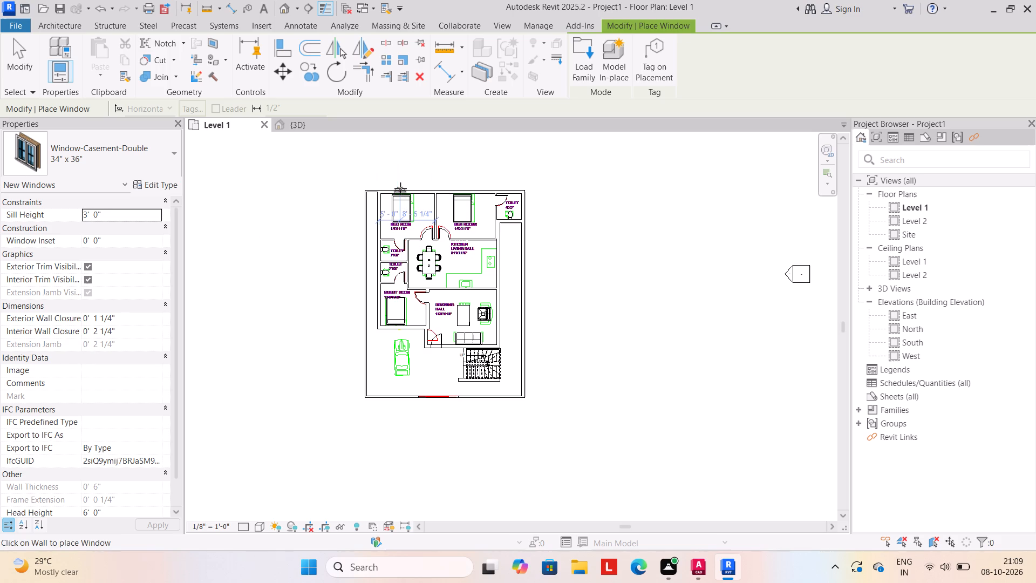
click(460, 189)
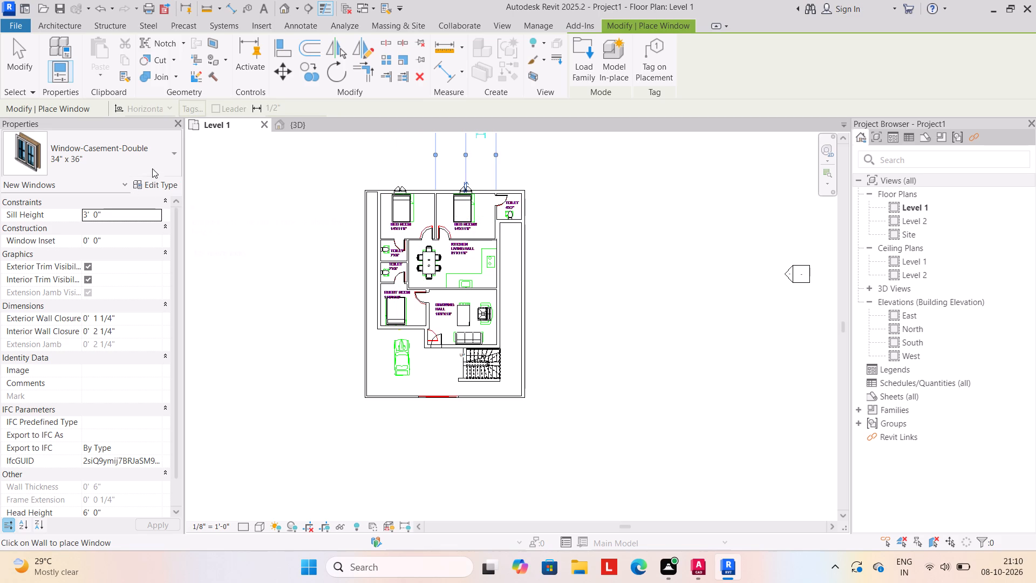
Place a Fixed 16" x 24" window midway along the west wall of each of the two 7'x5' toilets.
click(173, 154)
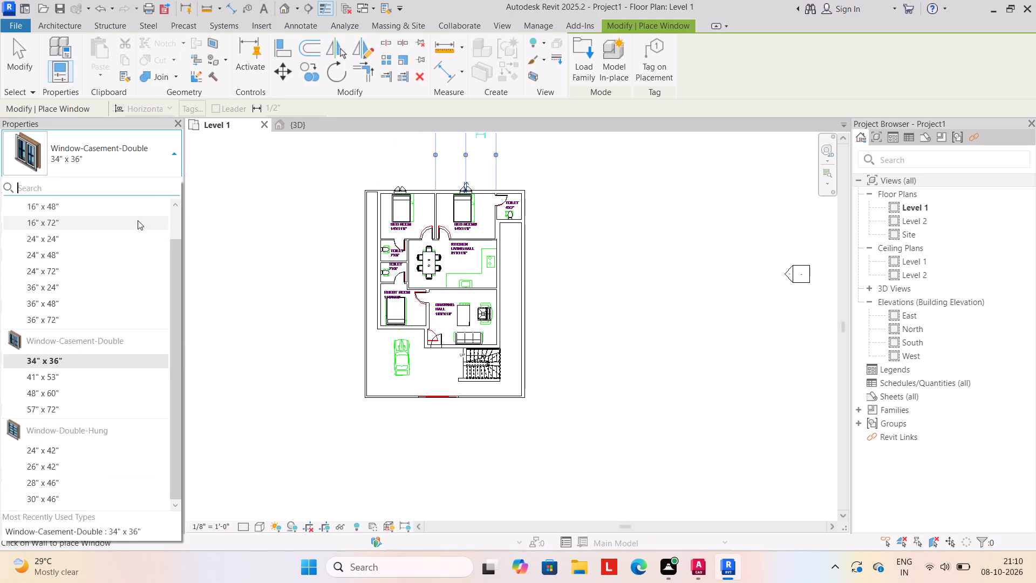
scroll(124, 213, up, 4)
click(105, 237)
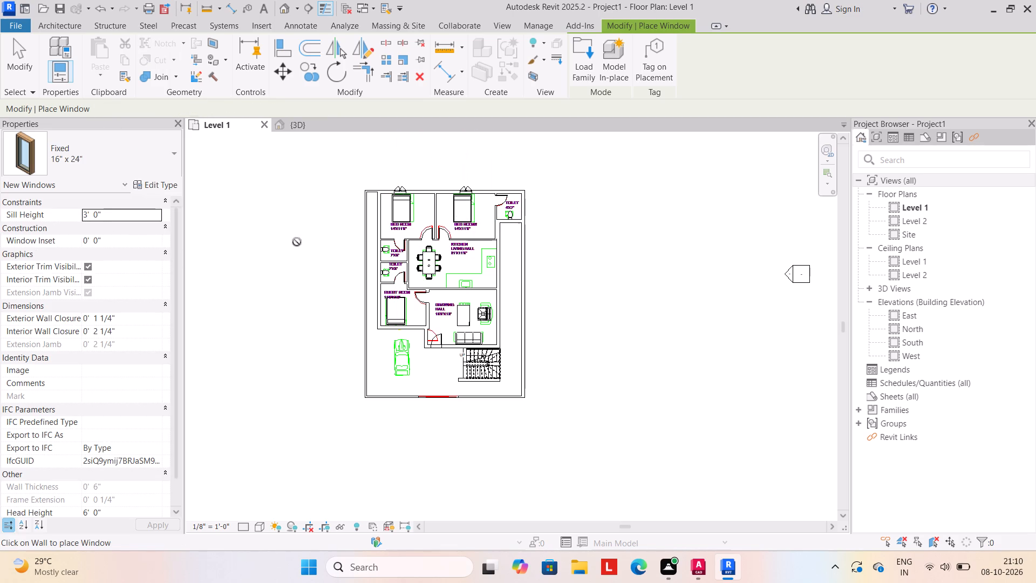
scroll(380, 250, up, 4)
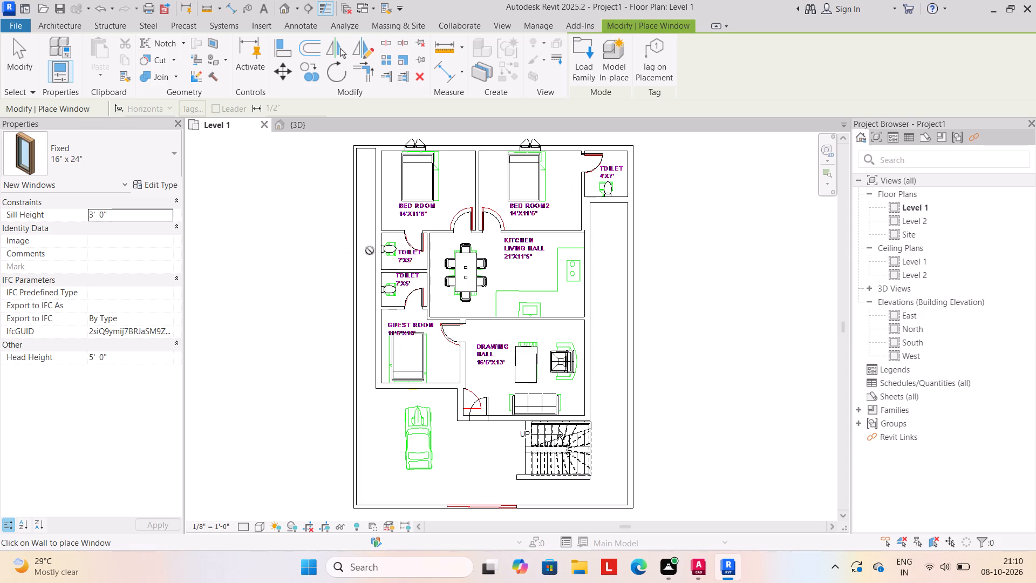
click(378, 250)
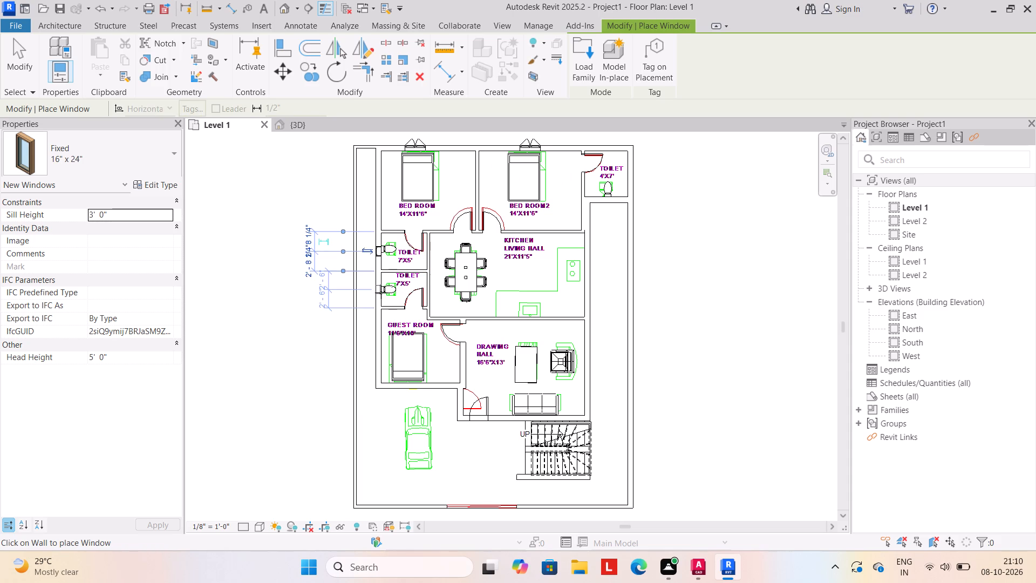
click(375, 291)
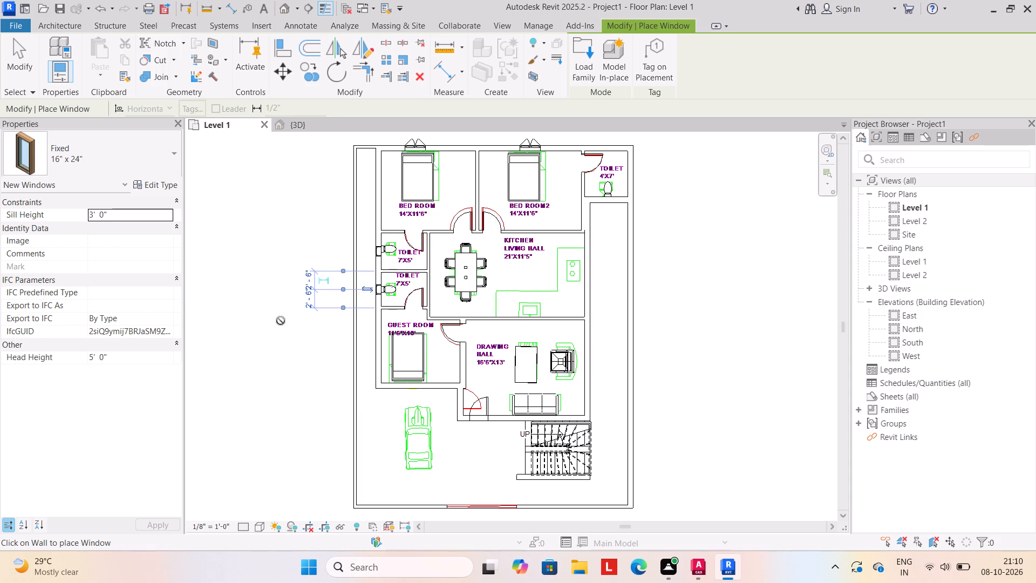
key(Escape)
key(Escape)
scroll(294, 364, down, 2)
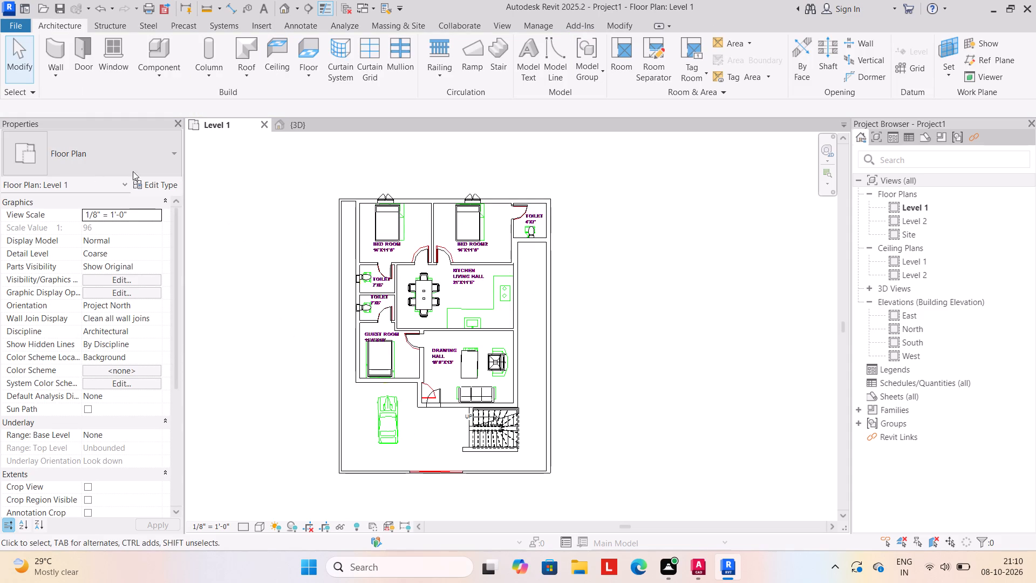
Place a Window-Casement-Double 34" x 36" in the guest room's south wall, about 4' from its west end.
click(119, 52)
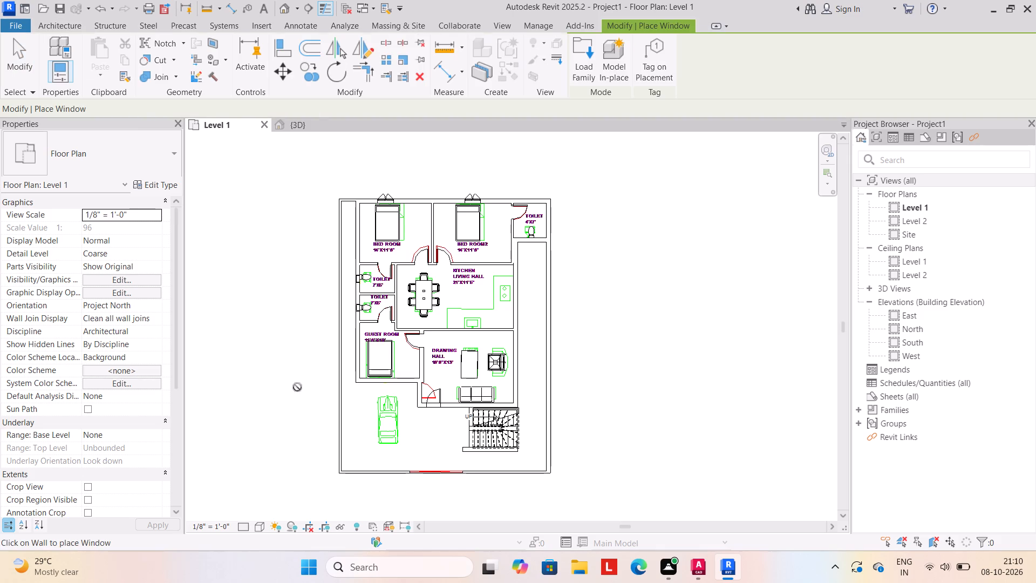
scroll(372, 398, up, 4)
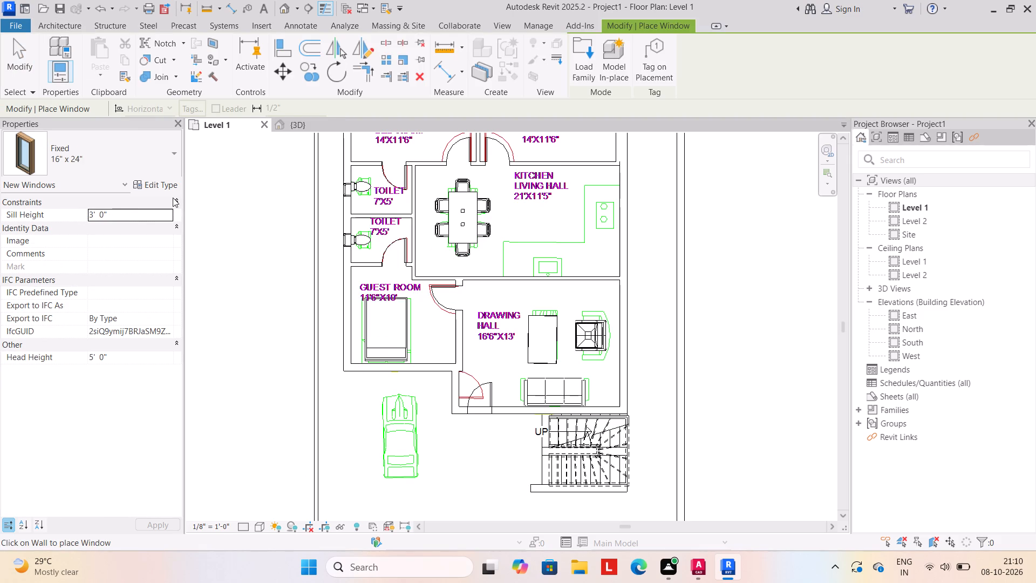
click(176, 153)
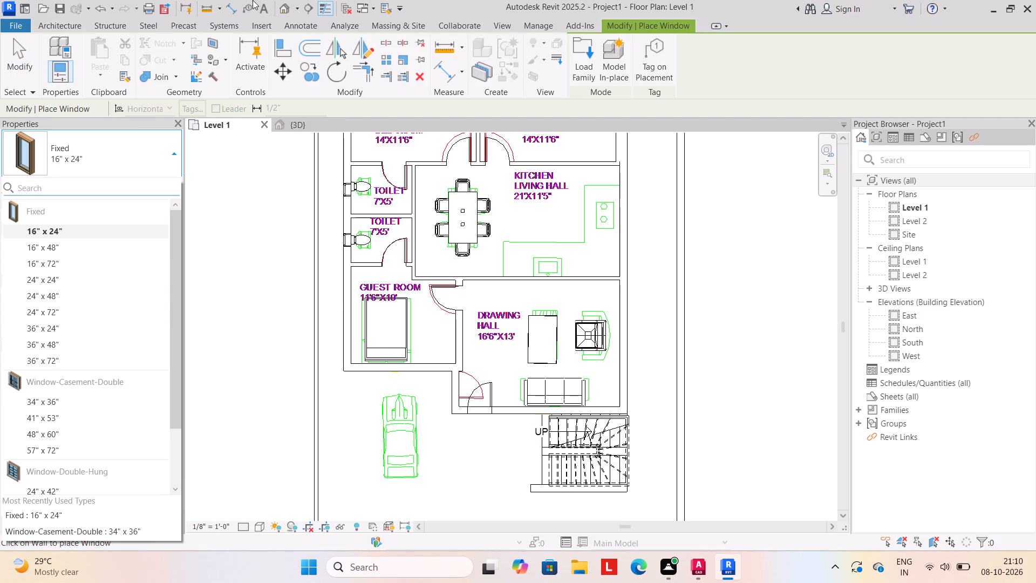
click(81, 401)
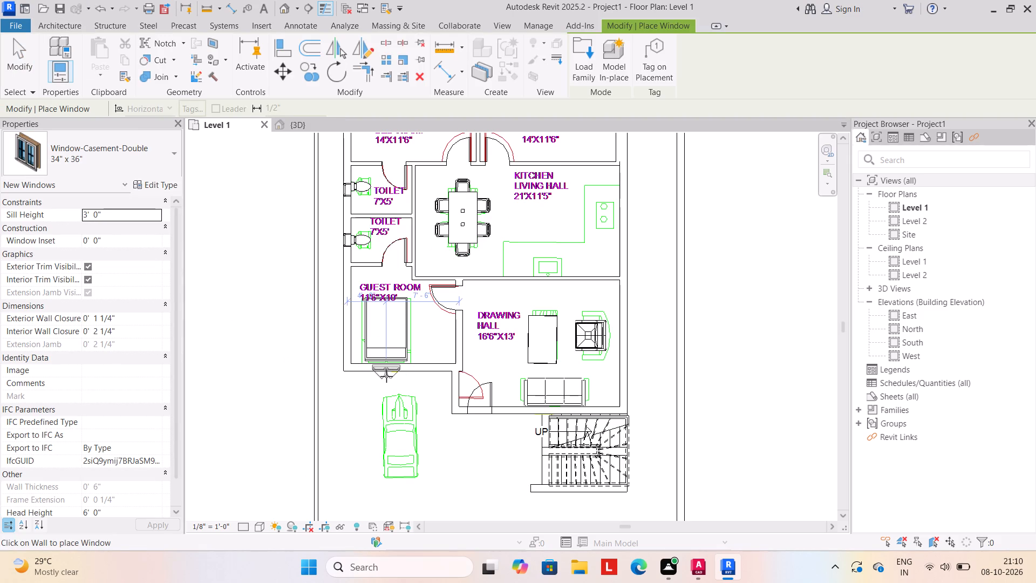
click(388, 375)
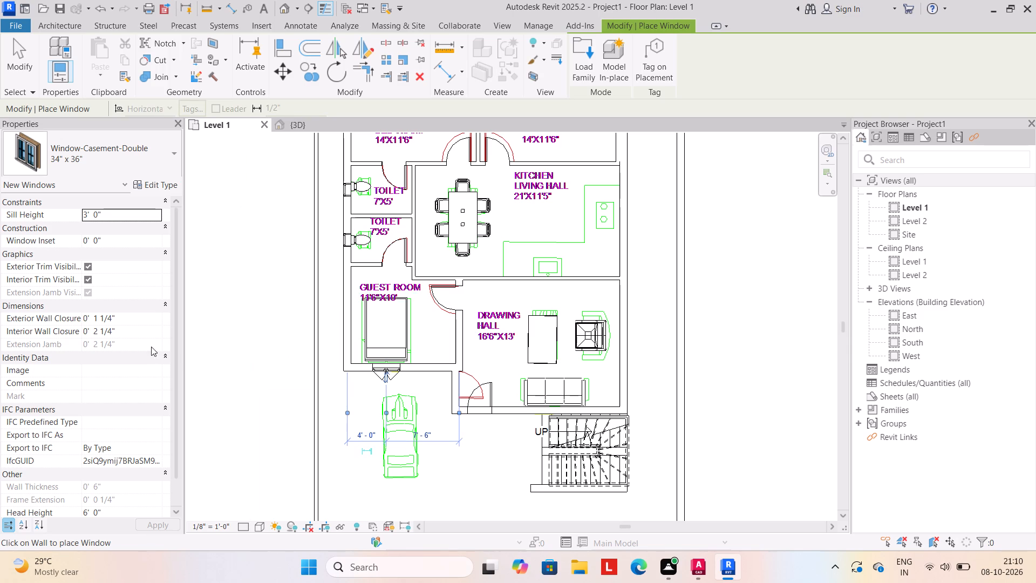
Place Window-Casement-Double 48" x 60" windows in the east walls of the drawing hall and the kitchen, the kitchen's about 6'-6" from the dividing wall.
click(173, 151)
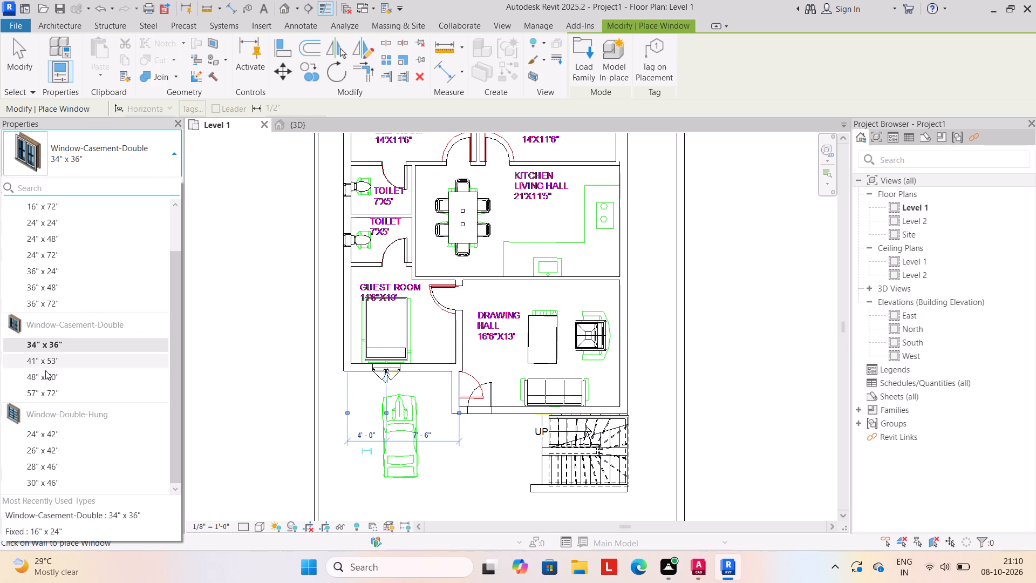
click(40, 376)
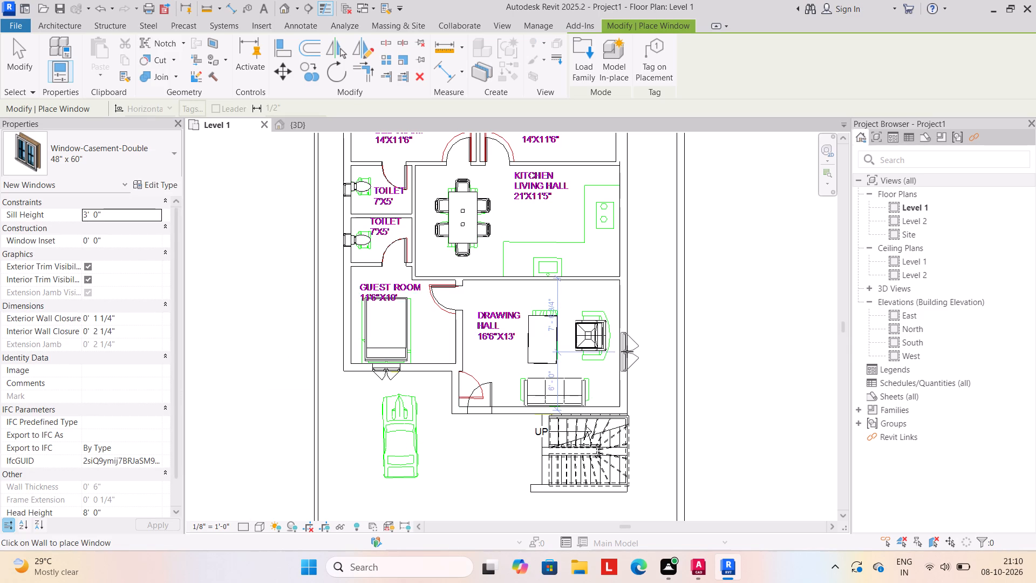
click(627, 351)
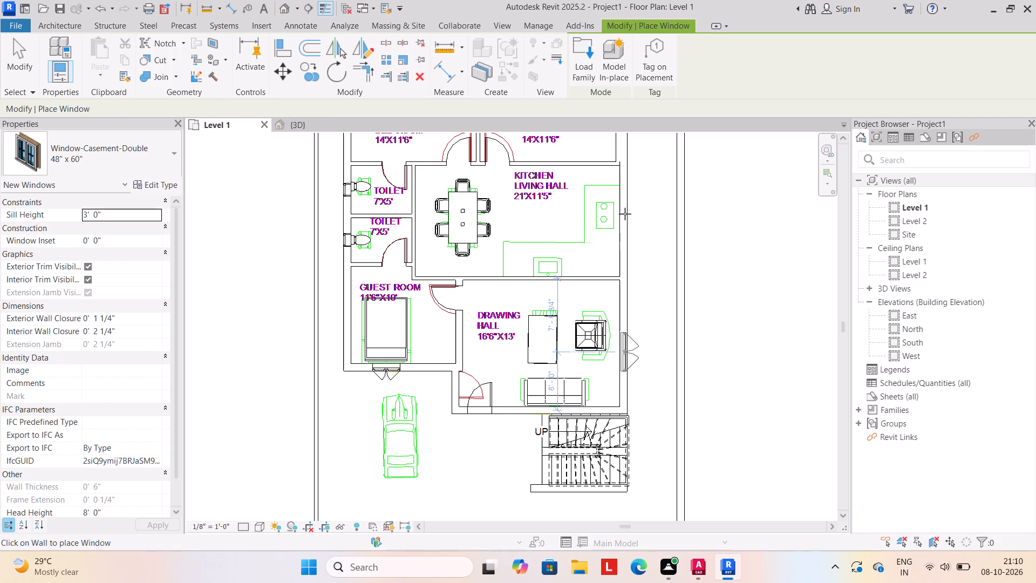
click(626, 215)
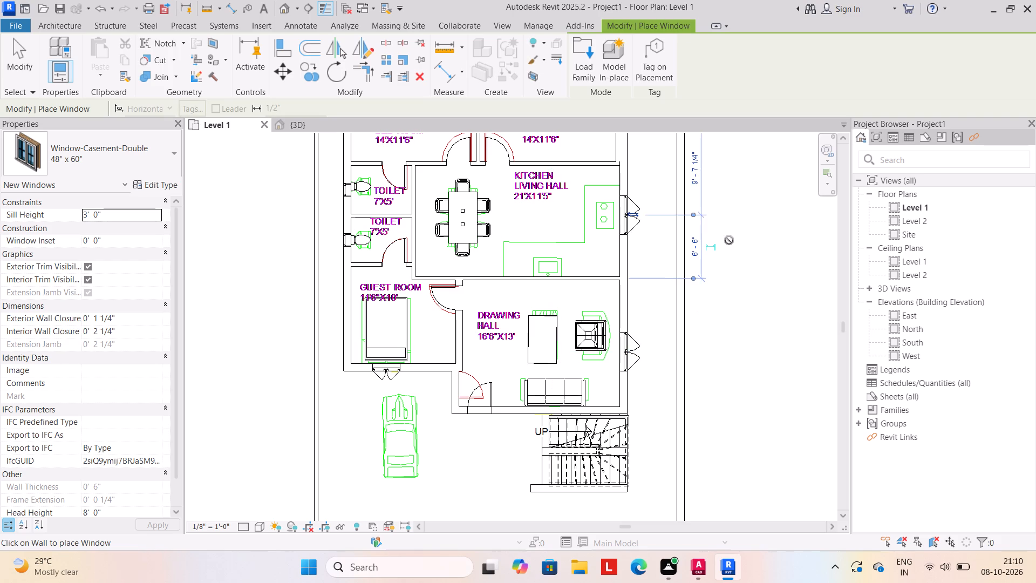
Place a Fixed 16" x 24" window midway along the east wall of the toilet in the house's north-east corner.
scroll(727, 247, down, 3)
middle_drag(726, 256, 711, 313)
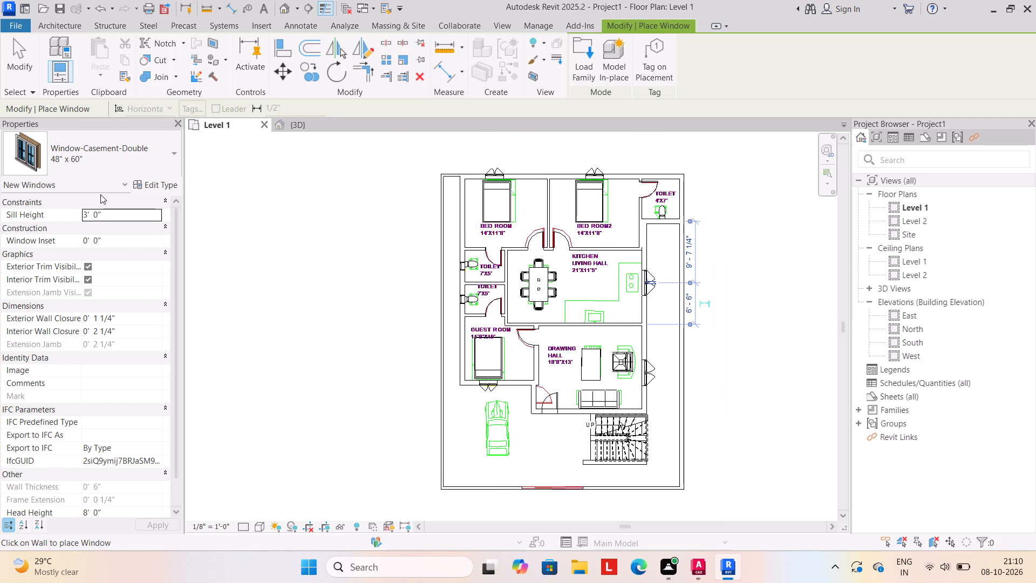
click(178, 152)
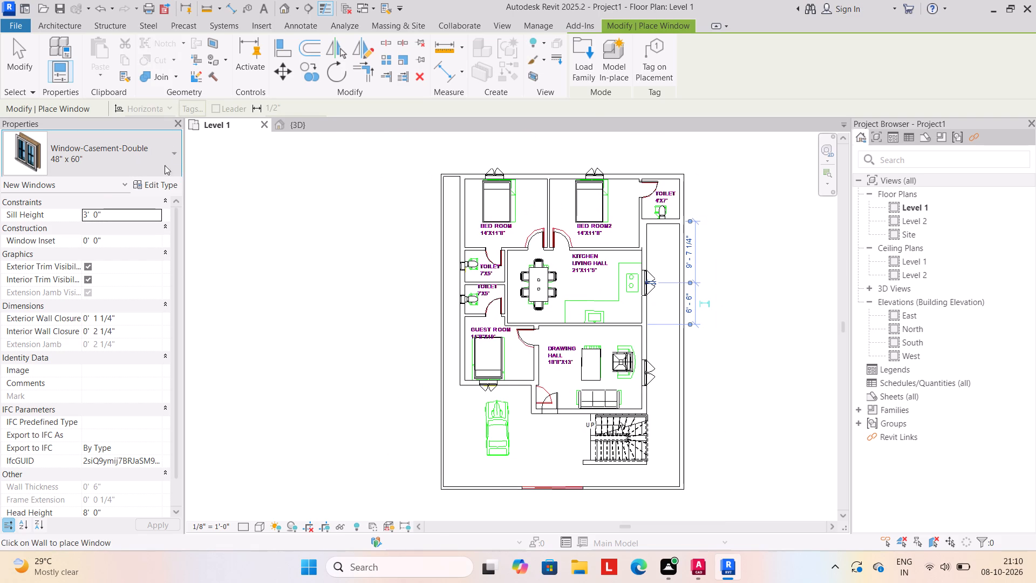
scroll(93, 223, up, 4)
click(91, 232)
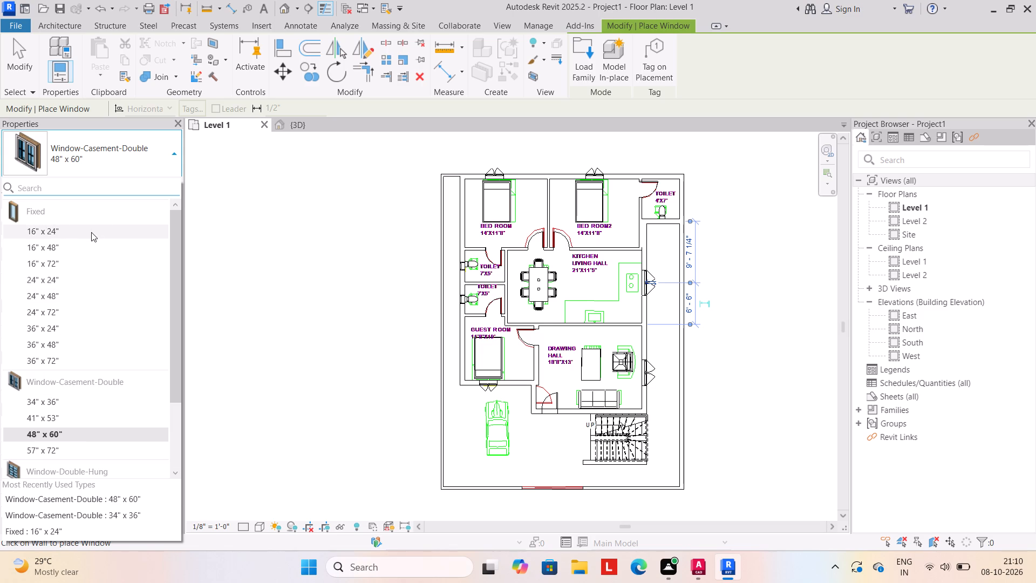
click(686, 195)
key(Escape)
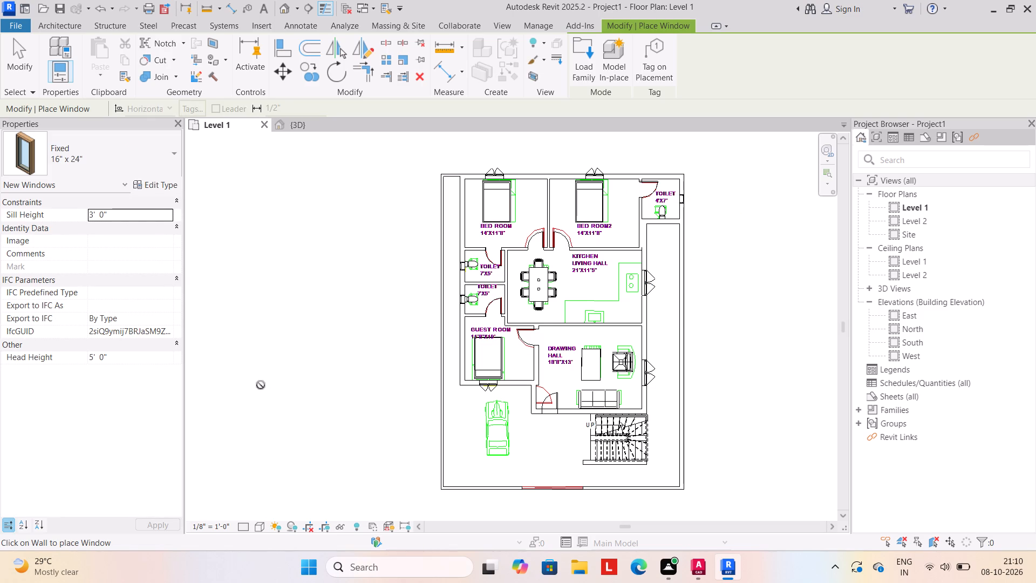
key(Escape)
key(Escape)
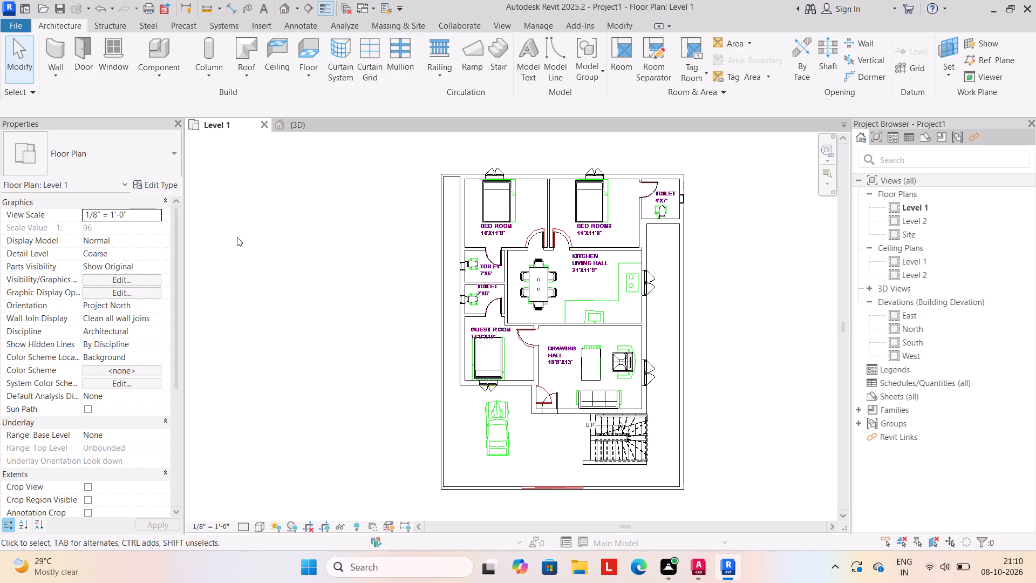
In the 3D view, load the gate_7956.0002 family from the Gate folder and place it in the front boundary wall's opening.
click(301, 126)
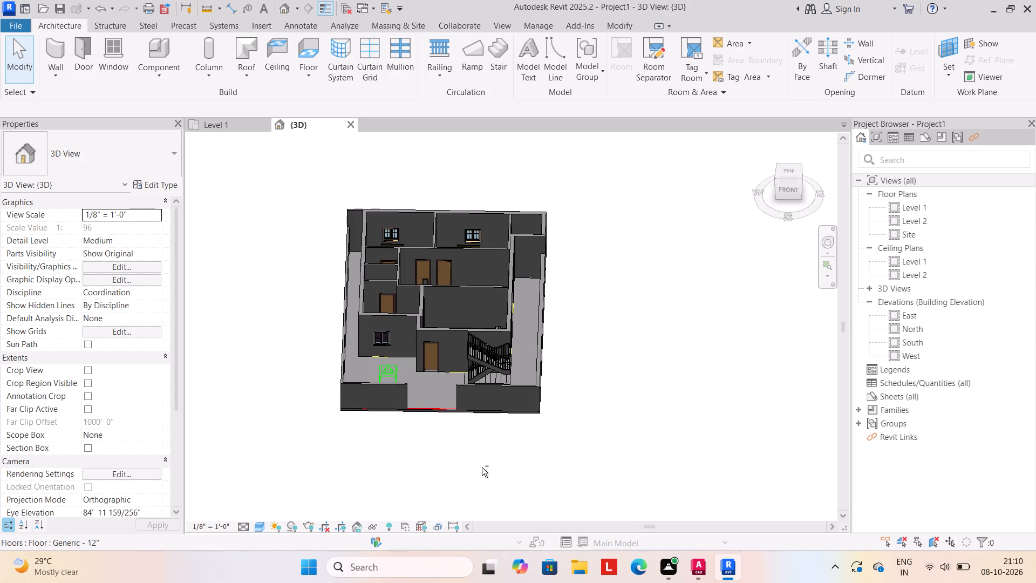
shift+middle_drag(506, 468, 519, 449)
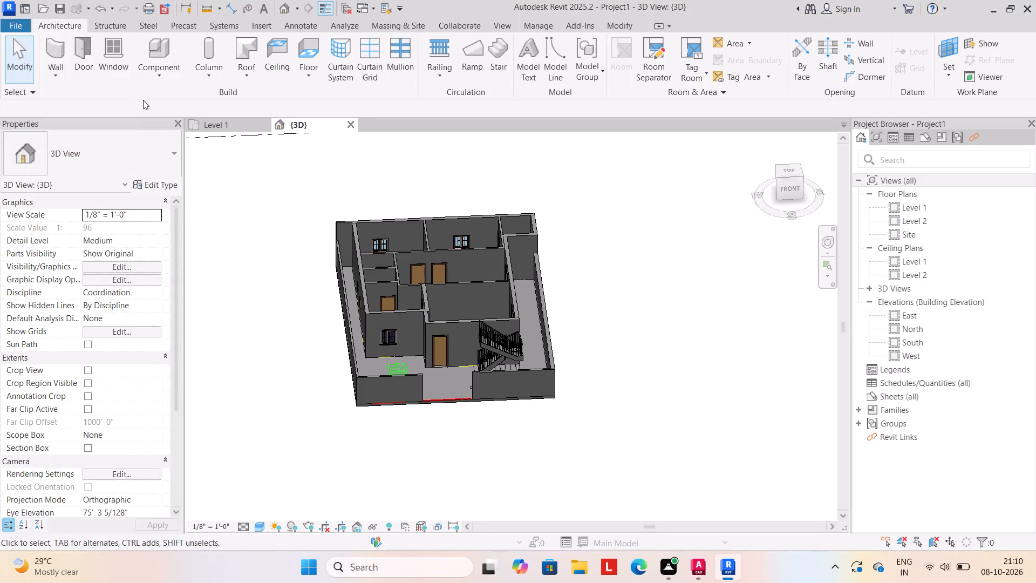
click(151, 80)
click(165, 97)
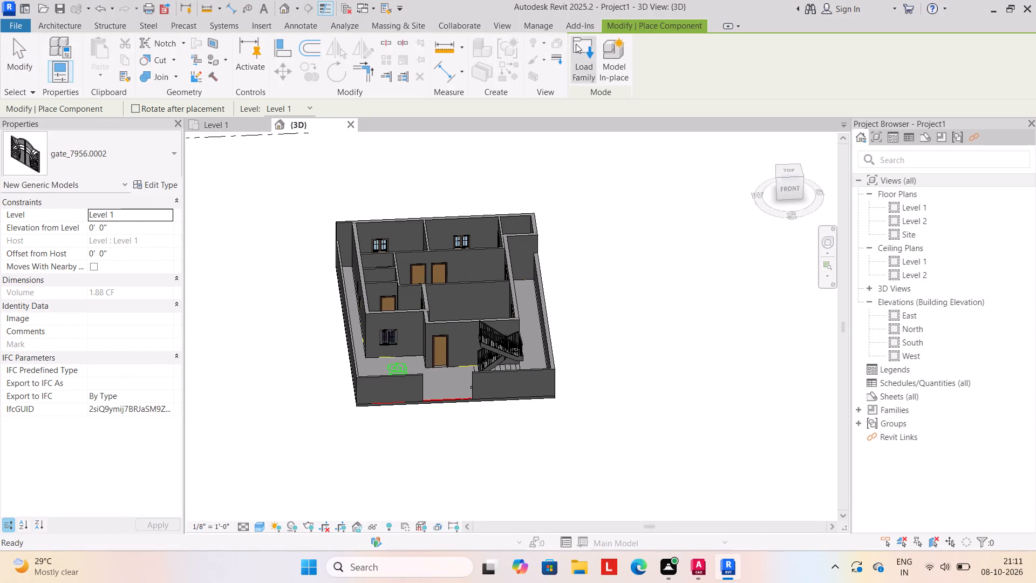
double_click(576, 44)
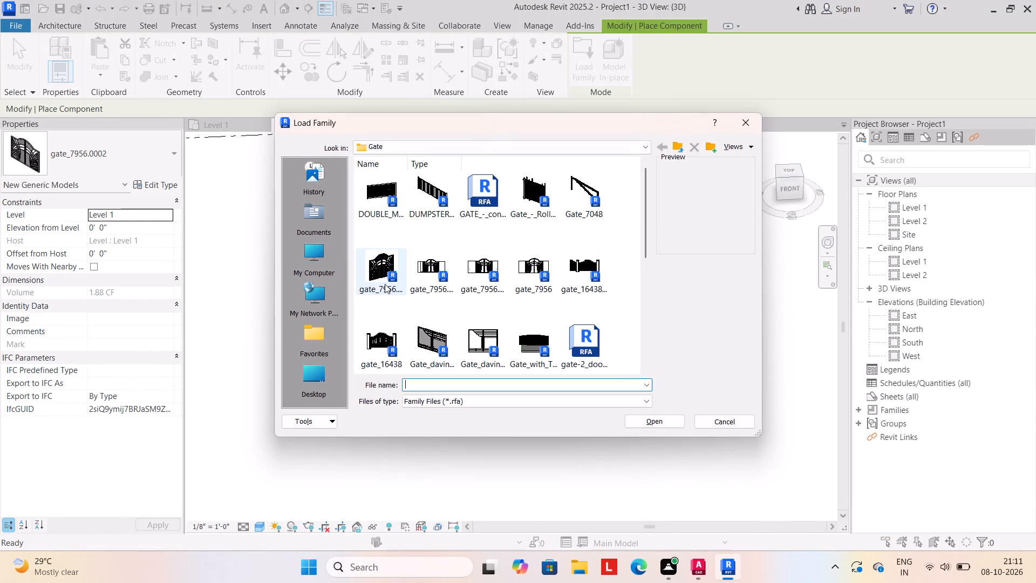
click(379, 262)
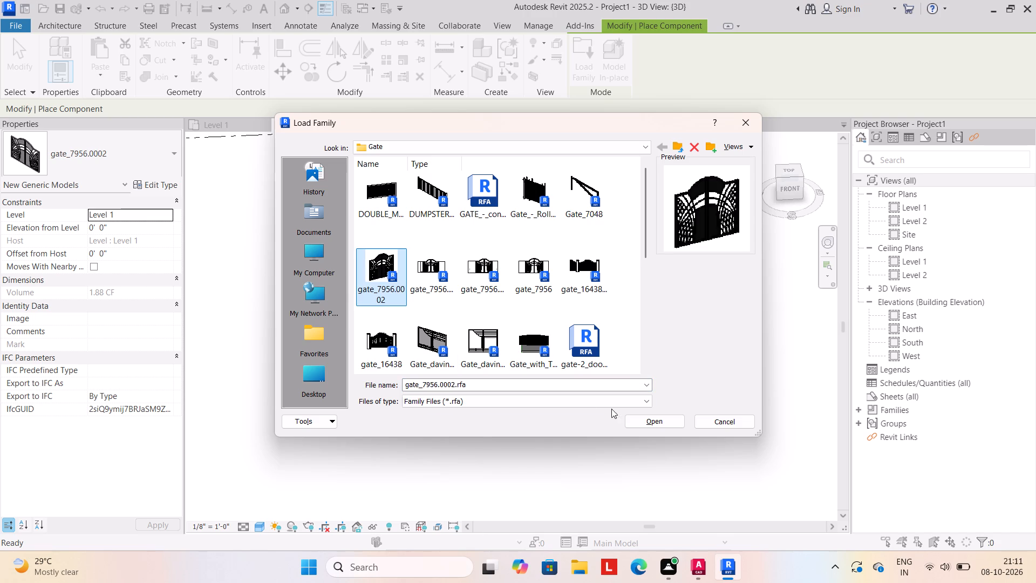
click(648, 418)
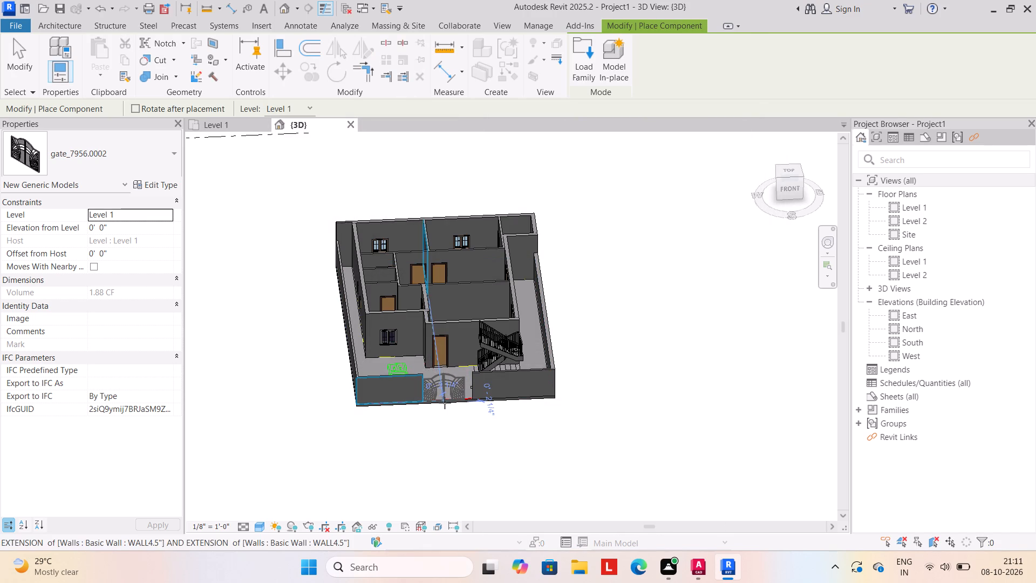
scroll(445, 403, up, 8)
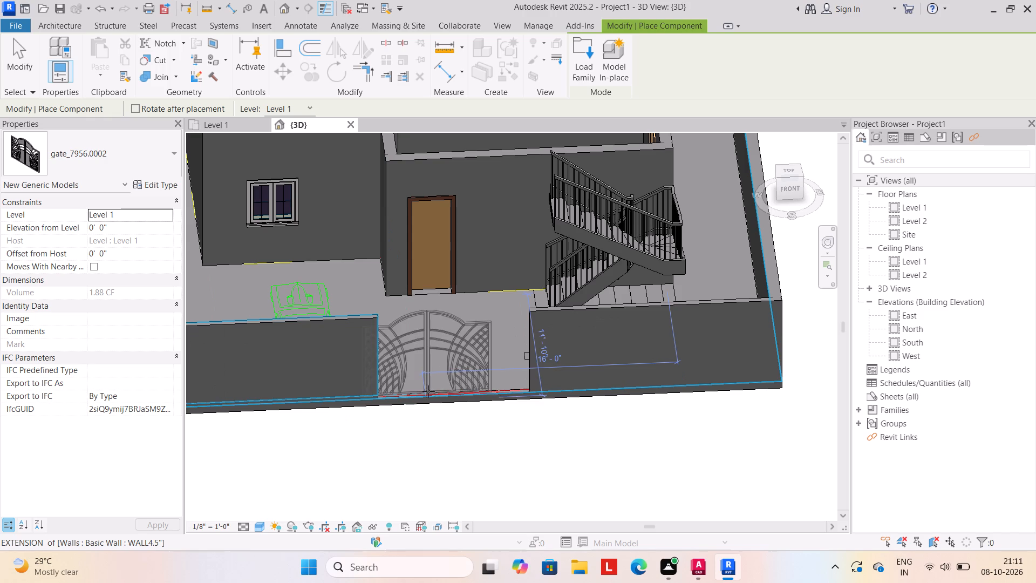
scroll(420, 391, up, 4)
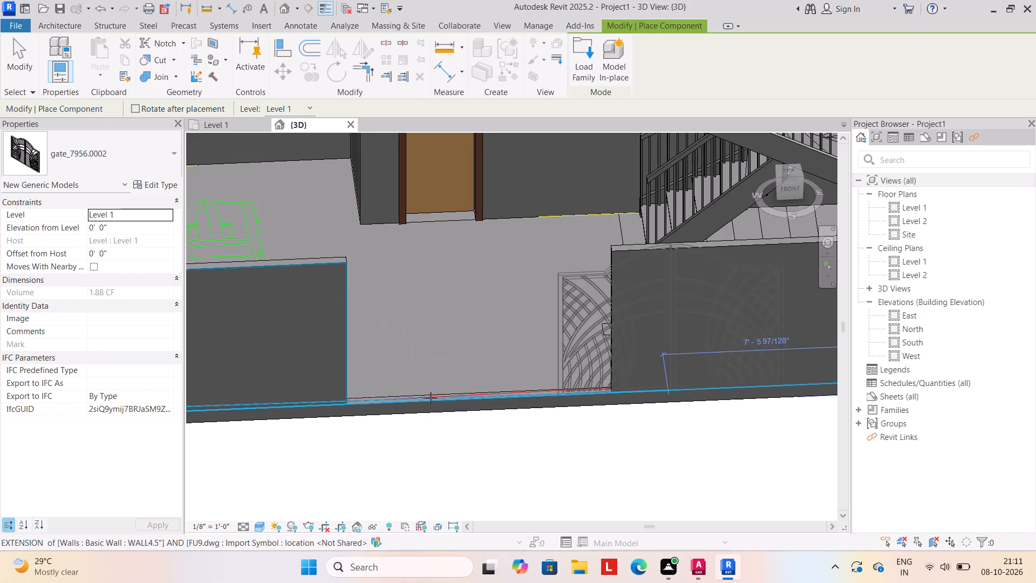
scroll(431, 392, up, 9)
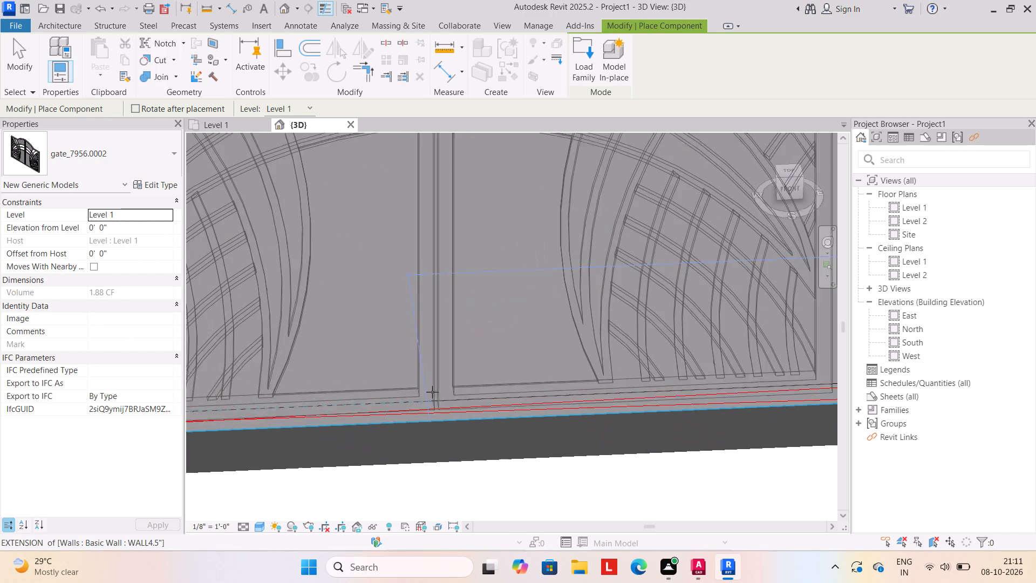
click(449, 403)
scroll(454, 421, down, 10)
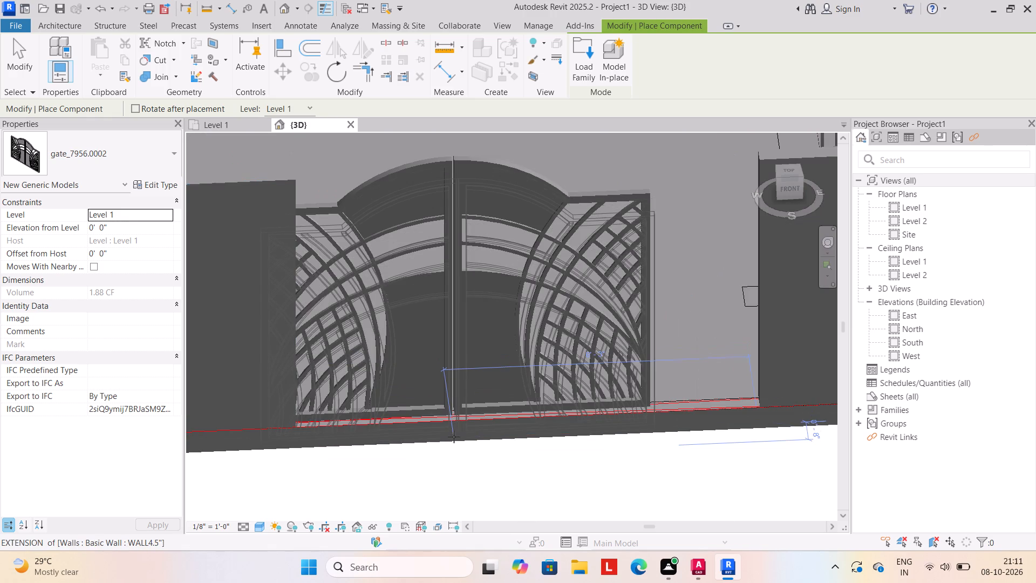
scroll(454, 437, down, 1)
key(Escape)
key(Escape)
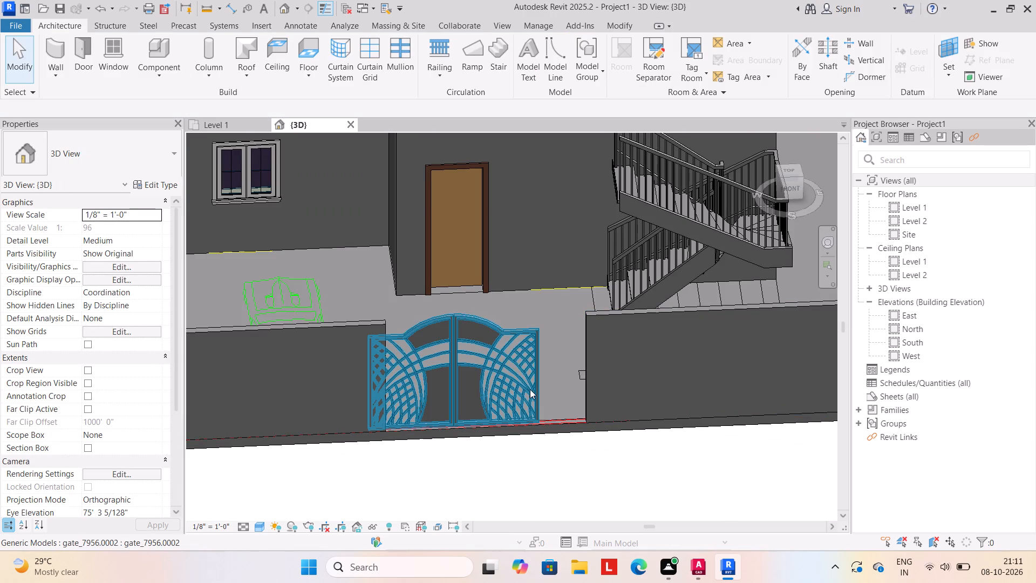
Nudge the gate eastward until it sits against the end of the west front wall, and slightly outward in the opening.
click(526, 389)
key(Right)
click(526, 389)
key(Right)
key(Right)
key(Right)
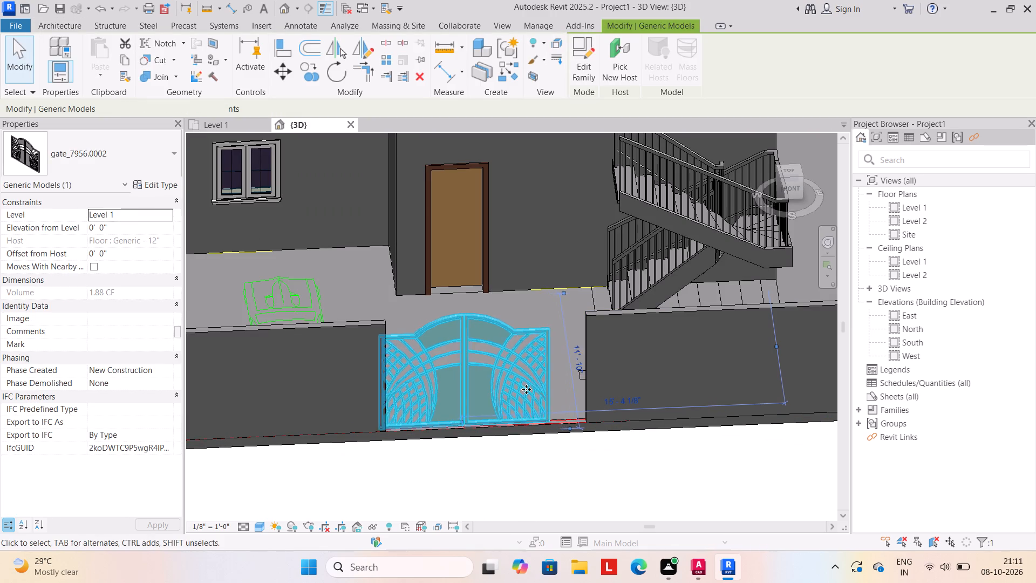
key(Right)
key(Right)
key(Left)
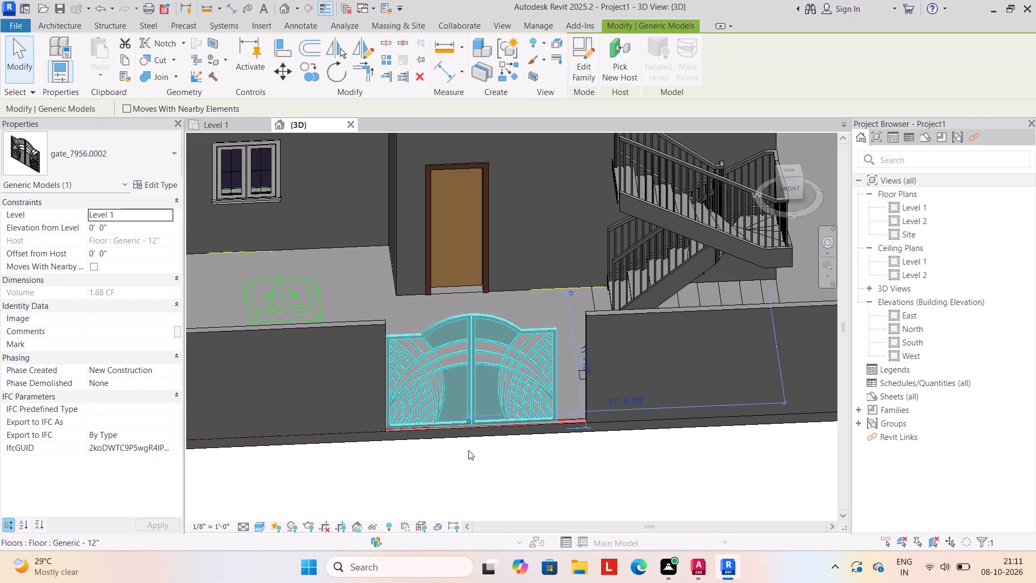
key(Down)
key(Down)
key(Up)
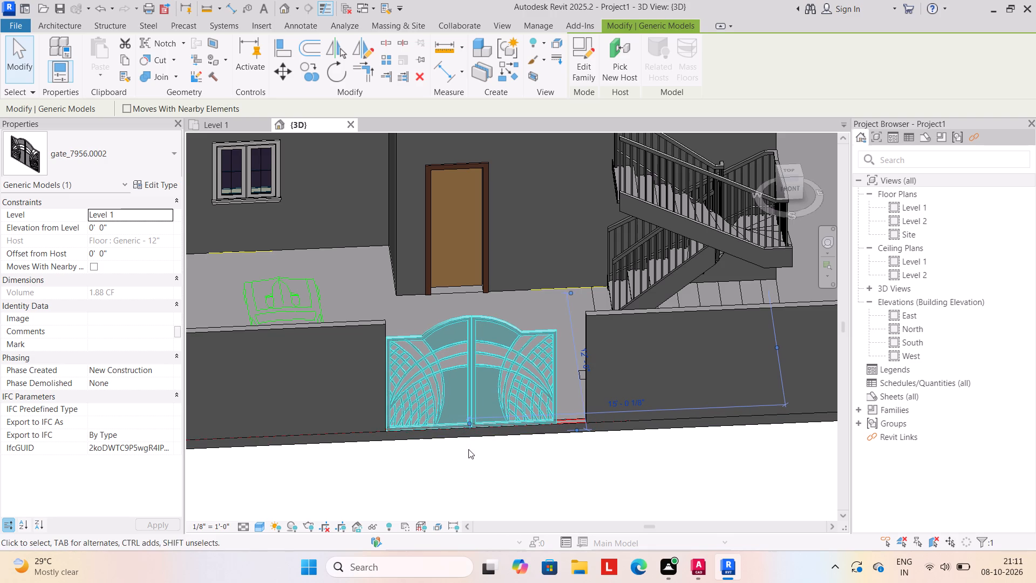
click(468, 449)
Extend the front boundary wall east of the gate to the gate's edge, making it about 16'-10" long.
click(584, 394)
scroll(582, 429, up, 5)
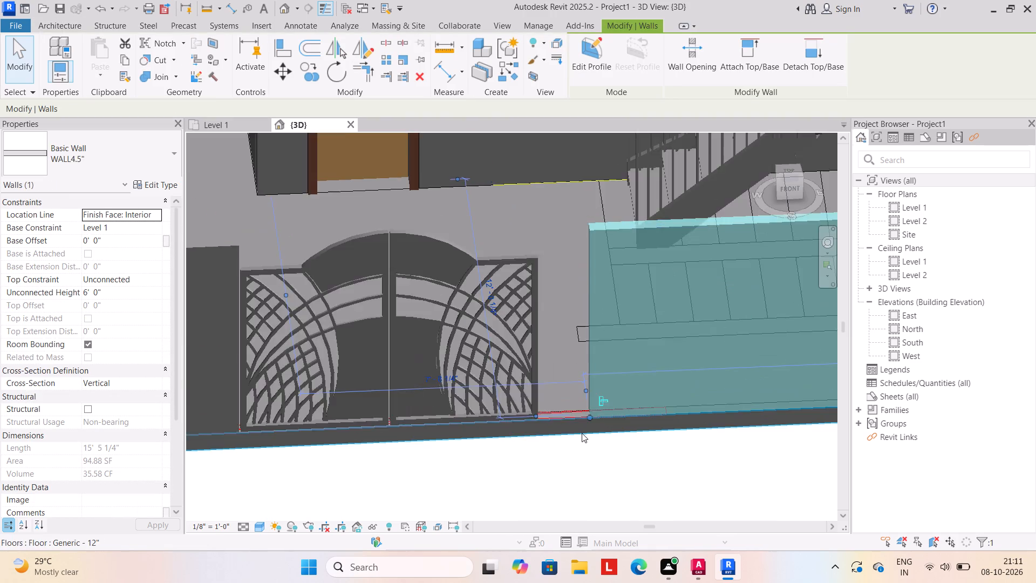
scroll(582, 433, up, 4)
drag(597, 400, 496, 407)
click(519, 466)
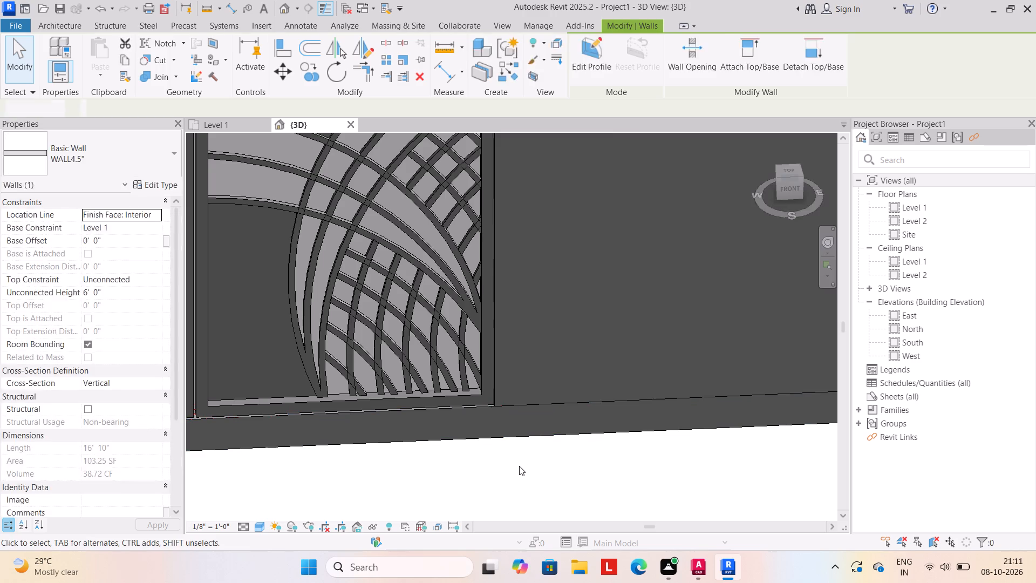
Examine the 3D model from the front and above, checking the gate, rooms, doors, windows and staircase.
scroll(519, 474, down, 13)
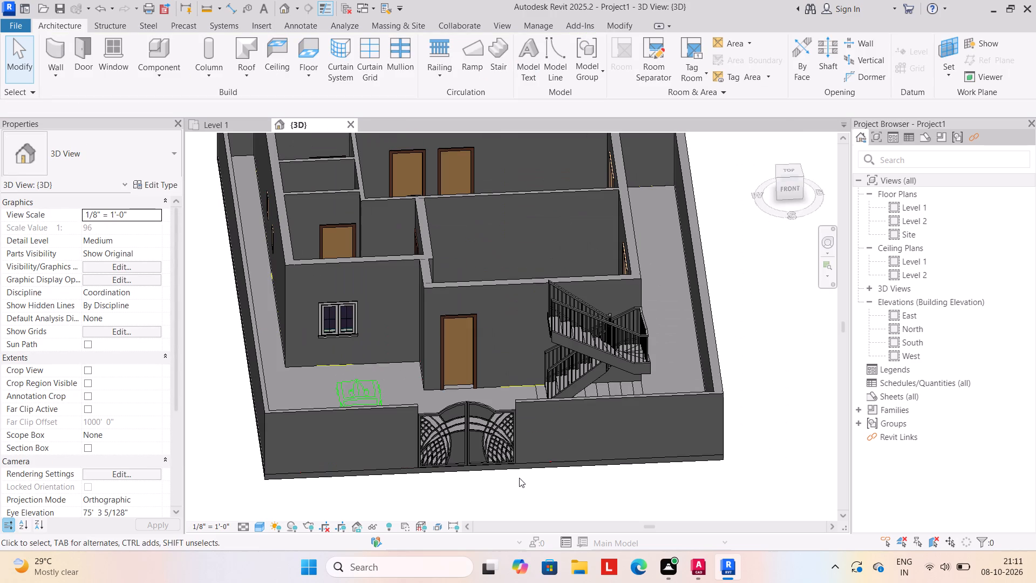
shift+middle_drag(522, 479, 519, 443)
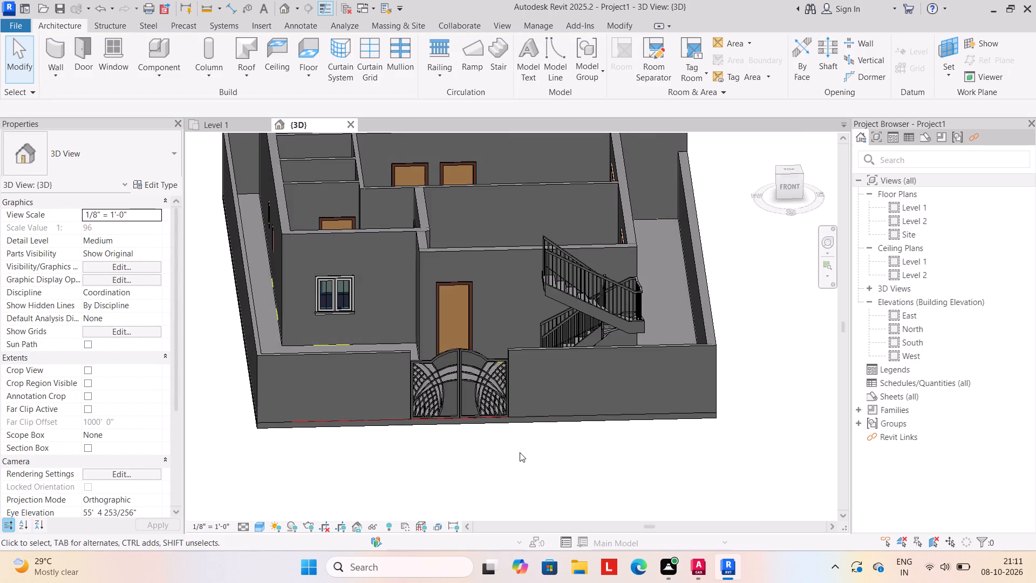
shift+middle_drag(515, 455, 504, 472)
shift+middle_drag(520, 460, 520, 380)
shift+scroll(520, 411, up, 1)
scroll(497, 398, down, 2)
middle_drag(476, 393, 485, 425)
shift+middle_drag(486, 419, 477, 567)
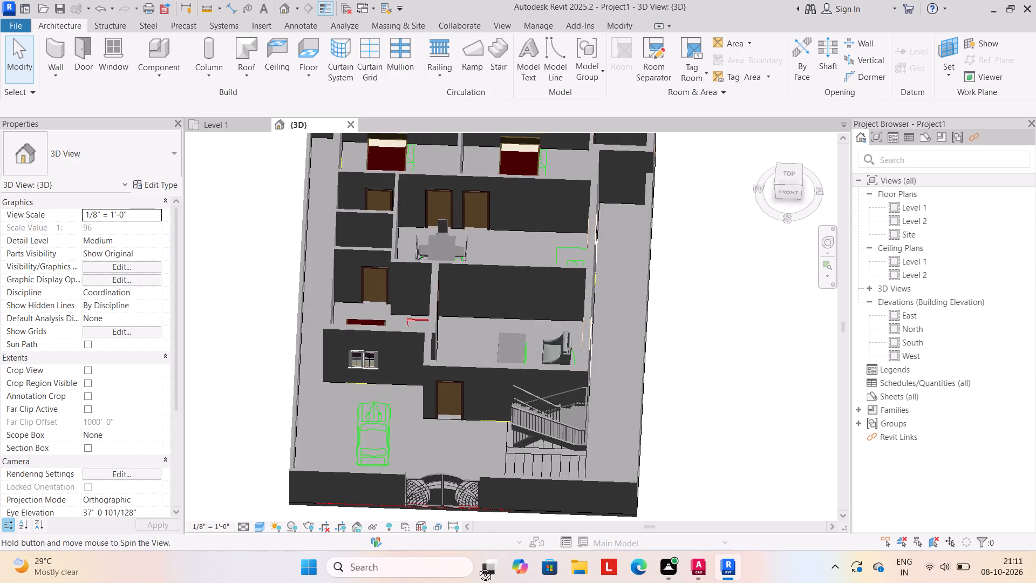
shift+middle_drag(477, 567, 459, 451)
shift+middle_drag(448, 354, 469, 544)
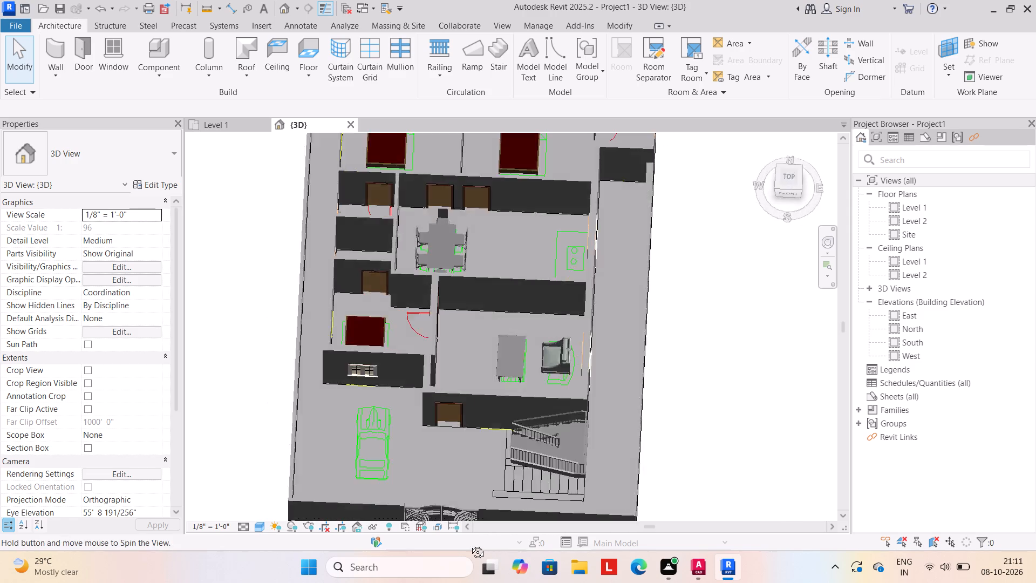
shift+middle_drag(469, 544, 523, 429)
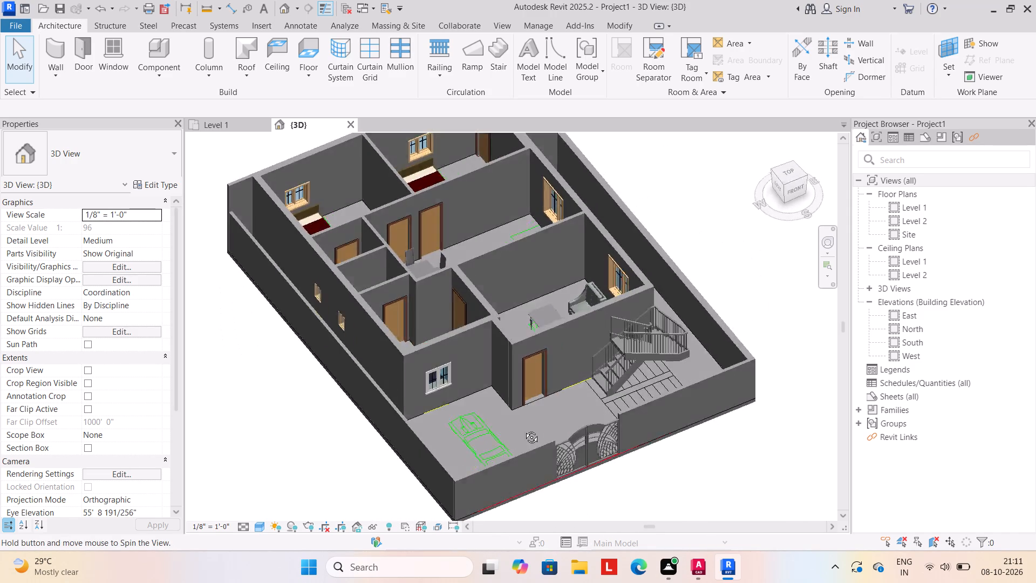
shift+middle_drag(523, 429, 466, 370)
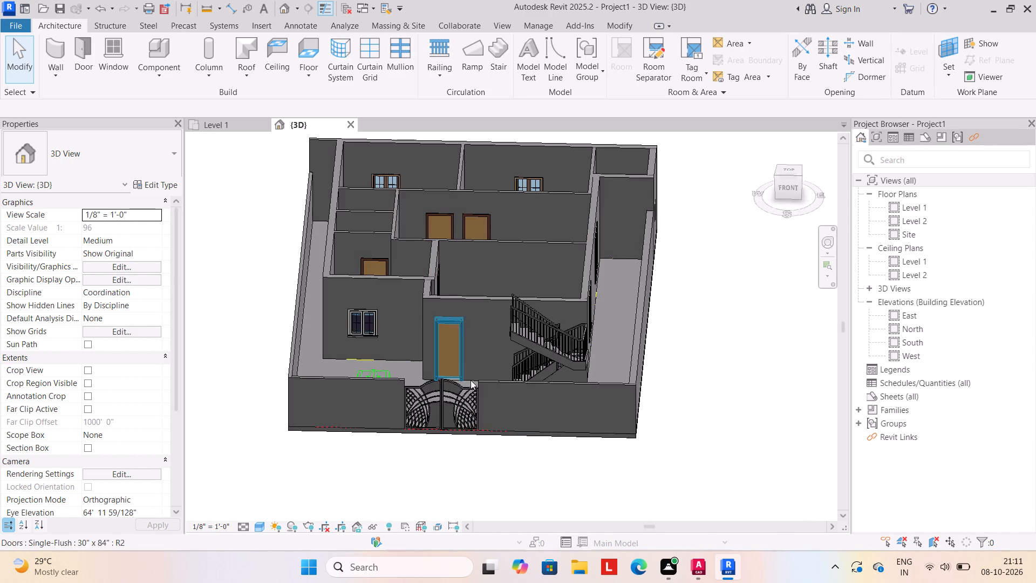
shift+middle_drag(481, 422, 474, 395)
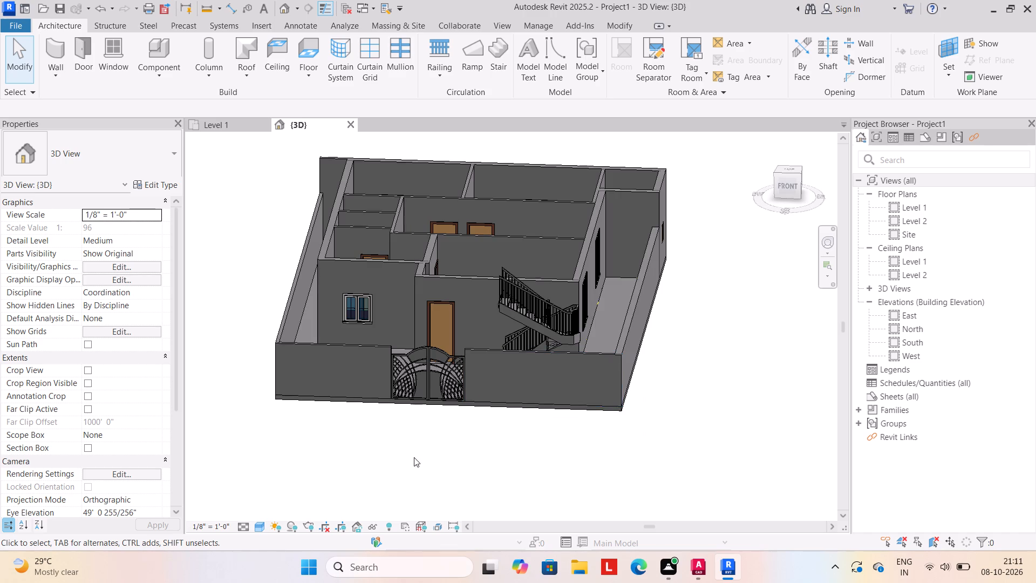
scroll(414, 457, down, 1)
middle_drag(426, 480, 428, 470)
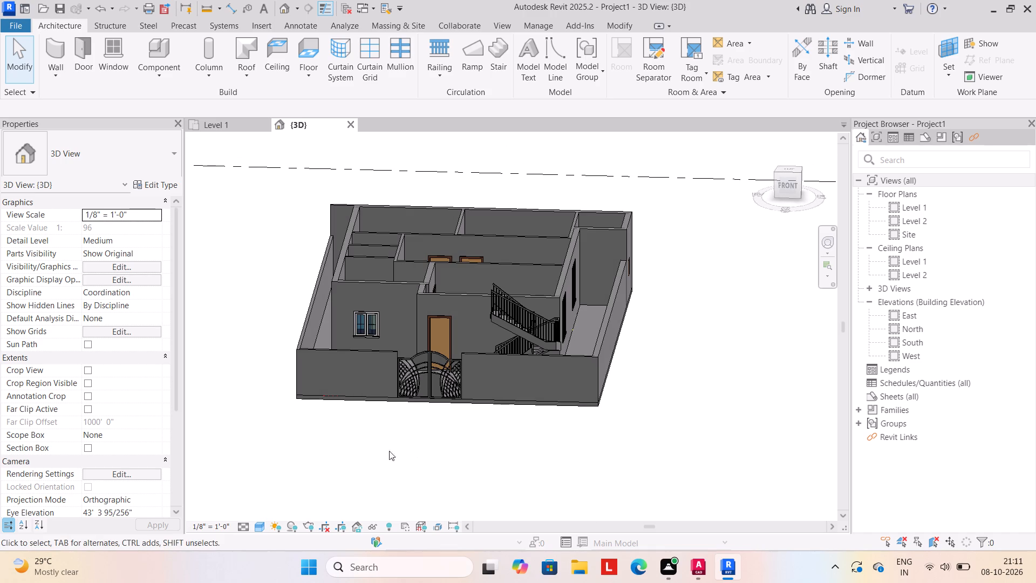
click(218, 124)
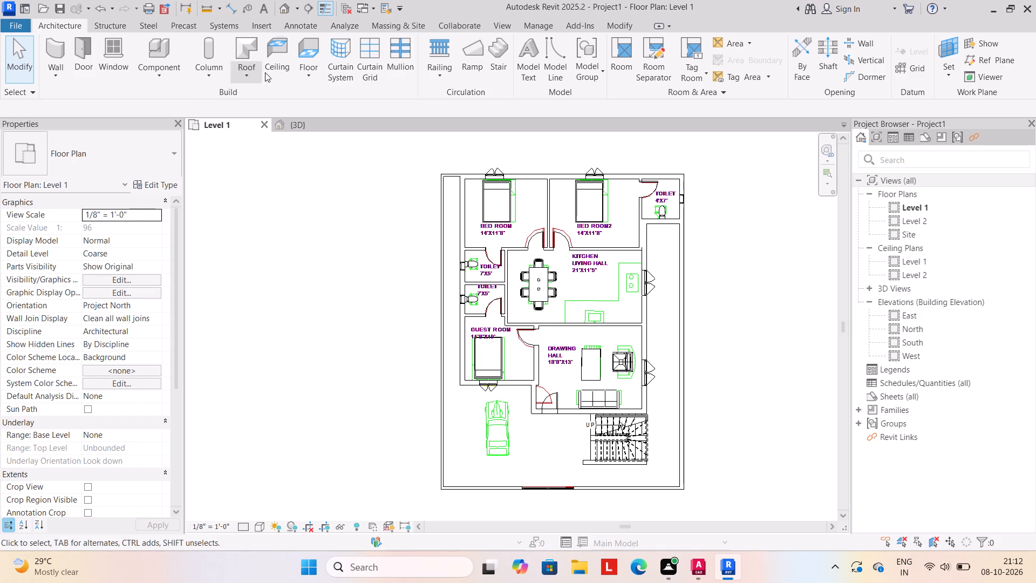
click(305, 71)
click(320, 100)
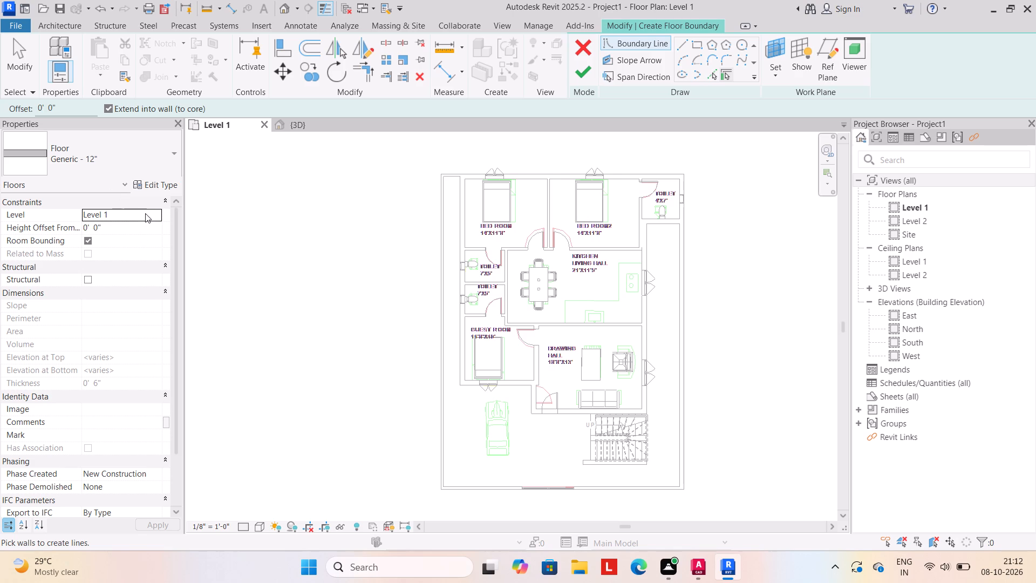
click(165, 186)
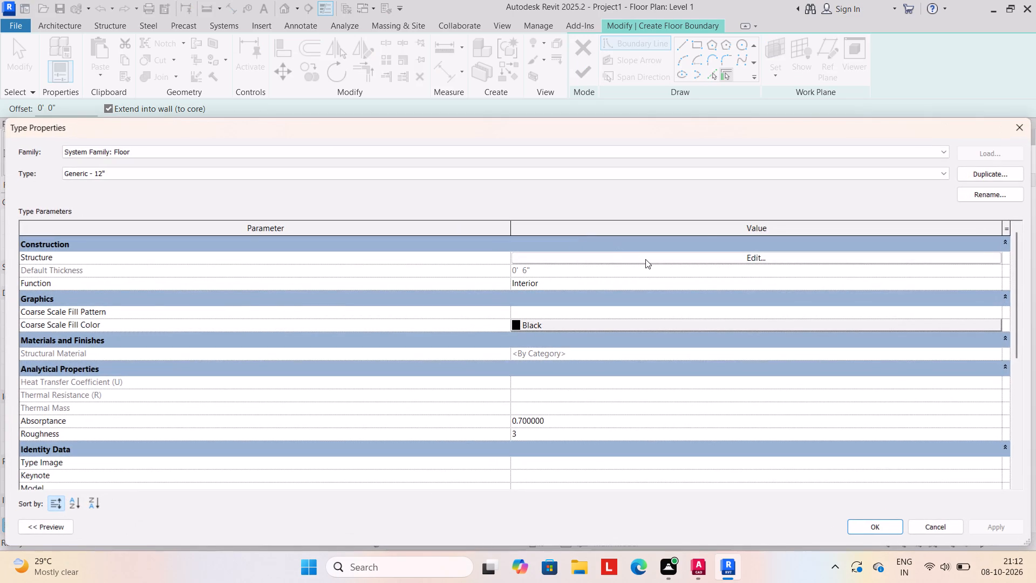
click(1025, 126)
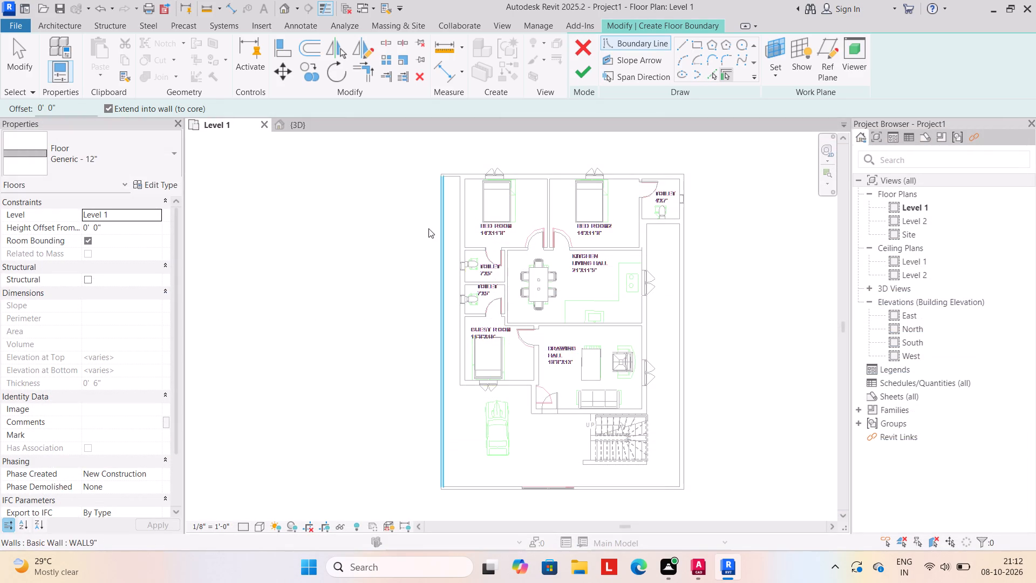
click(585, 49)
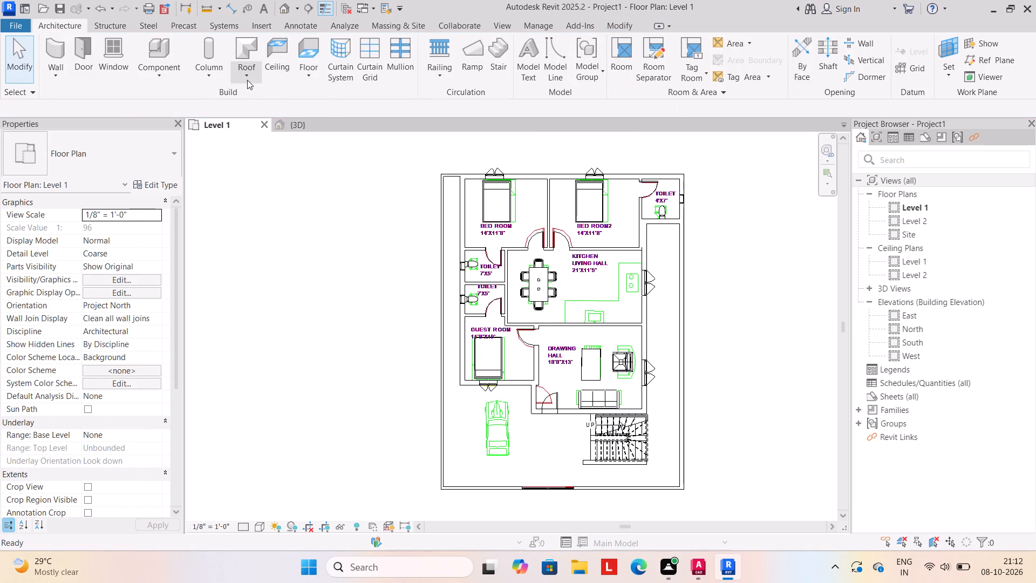
Start a footprint roof on Level 2 with no slope and draw its 35'-0" boundary line along the rear wall's outer face.
click(247, 80)
click(263, 99)
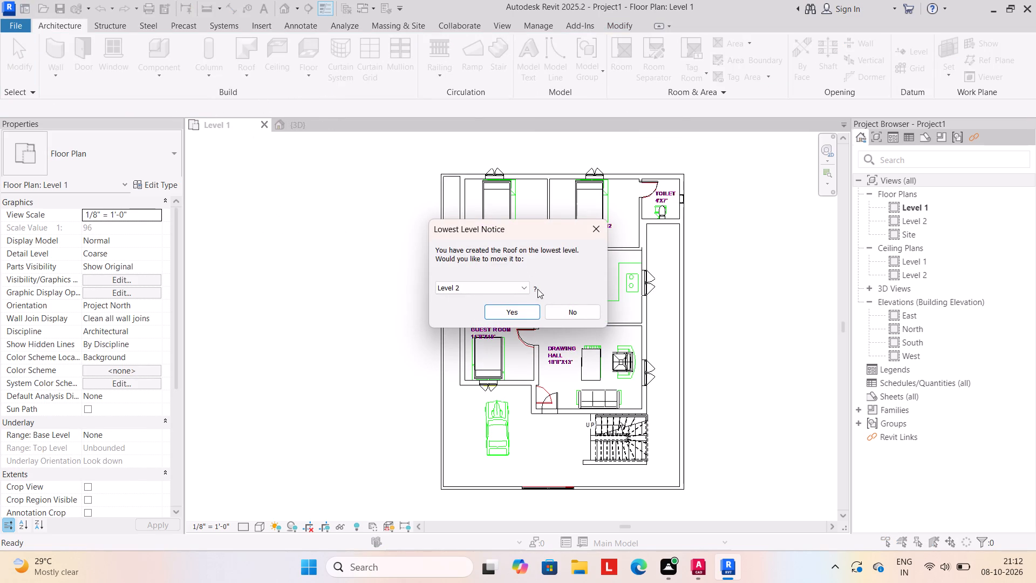
click(524, 308)
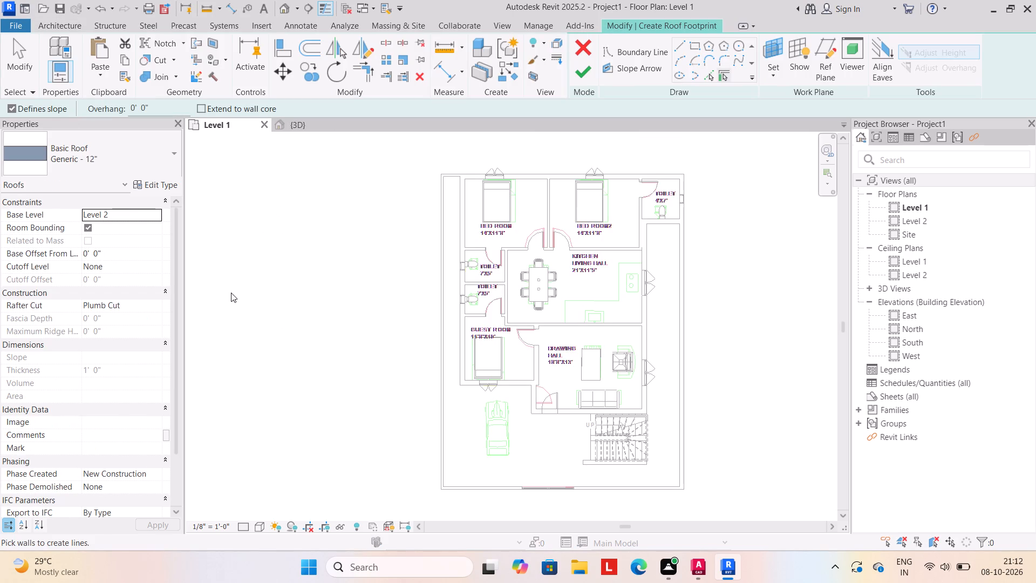
click(8, 105)
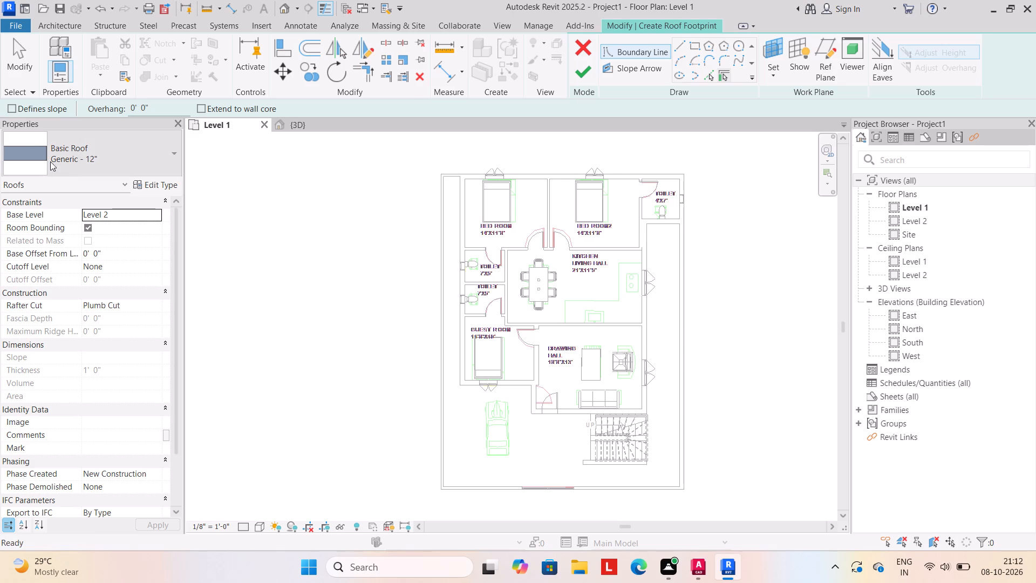
click(698, 43)
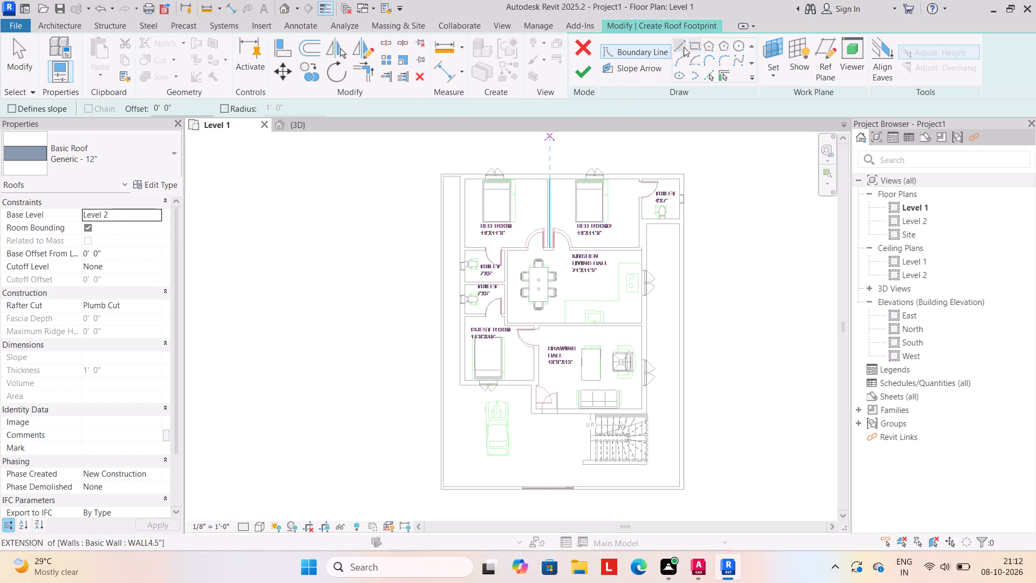
click(680, 45)
click(464, 173)
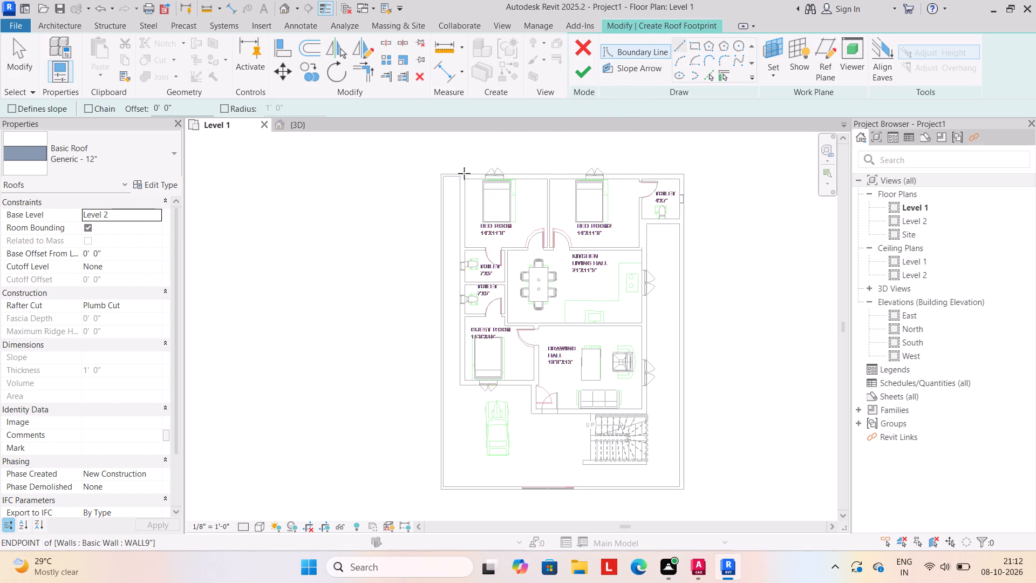
key(Escape)
scroll(483, 165, up, 7)
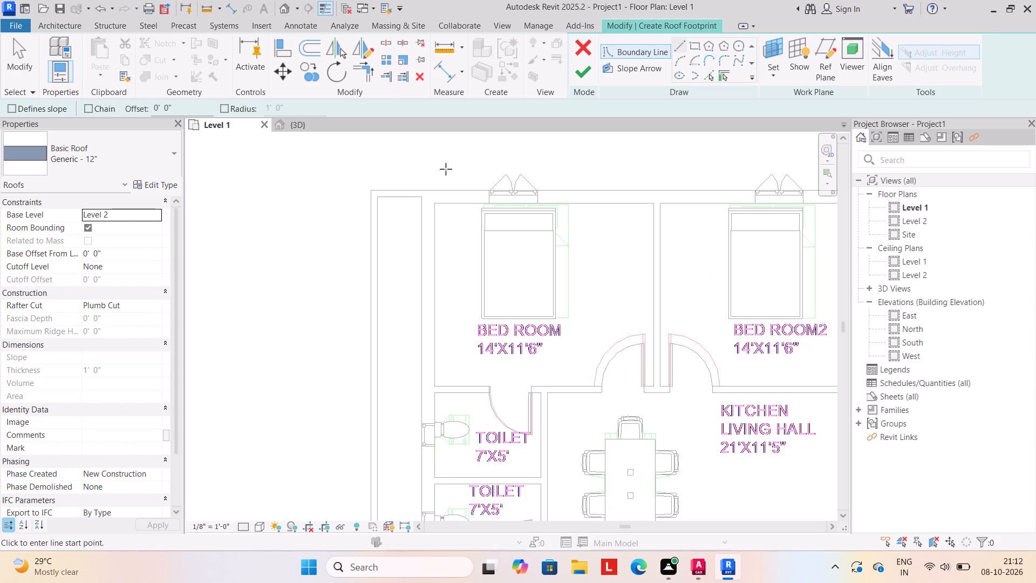
click(422, 190)
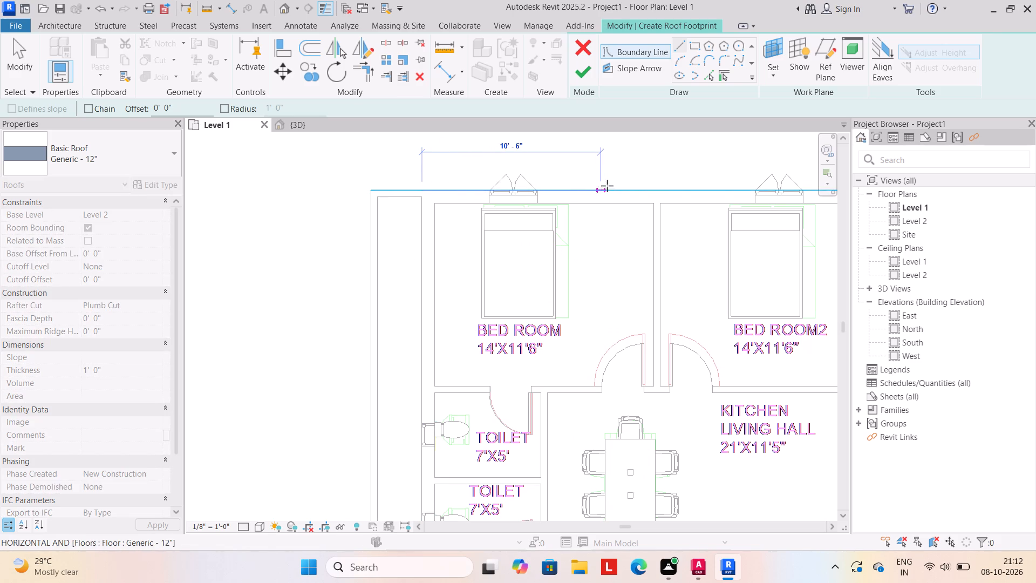
scroll(663, 181, down, 2)
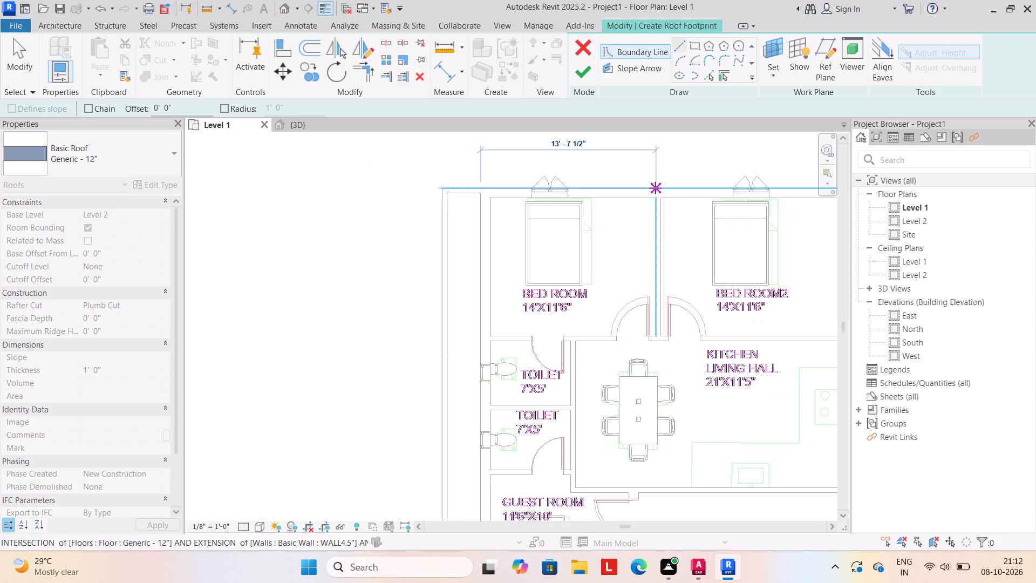
middle_drag(653, 188, 474, 189)
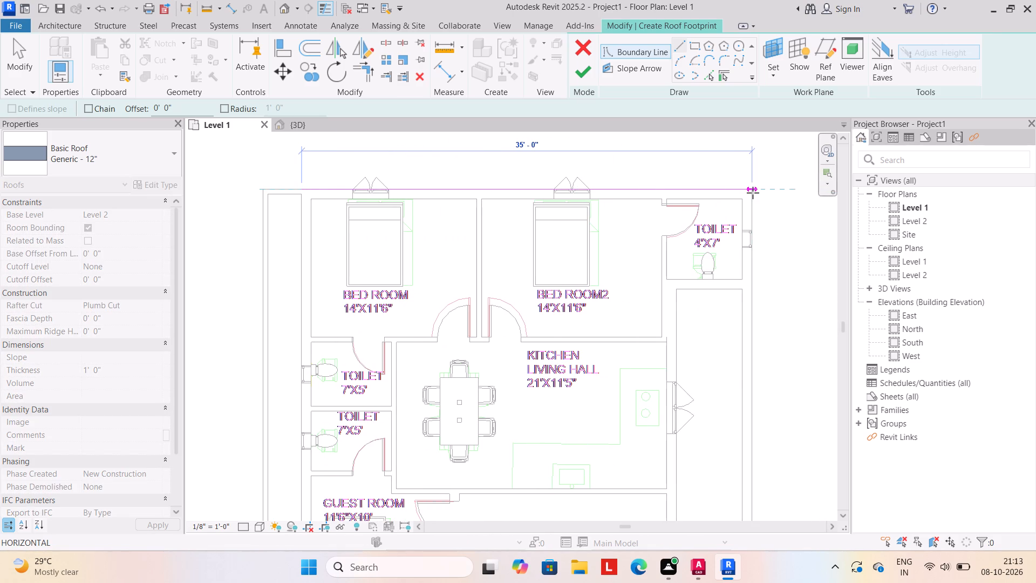
click(752, 192)
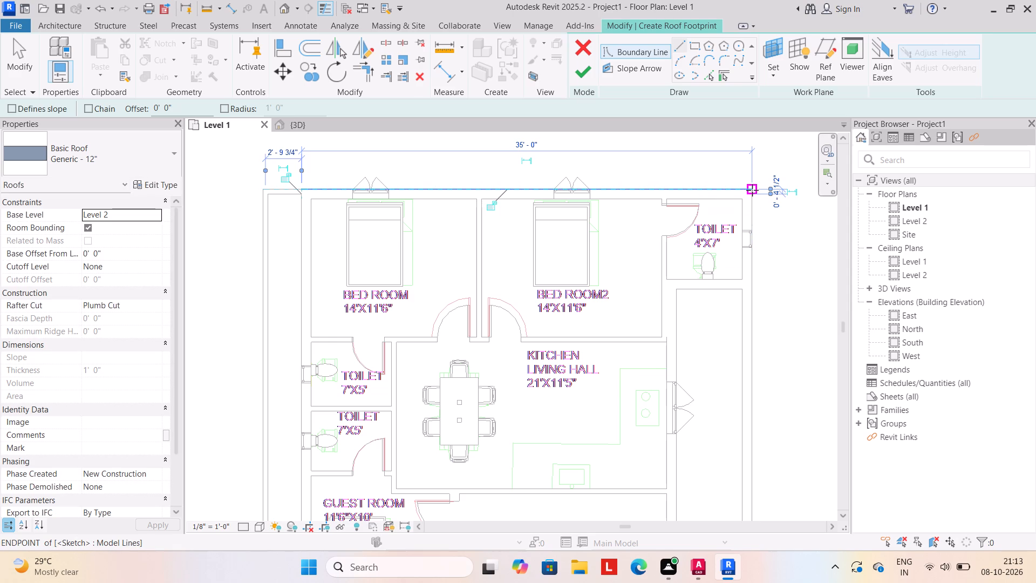
Continue the roof boundary 7'-9" south and 5'-10 1/2" west around the 4'x7' toilet, and along the east wall to the drawing hall's southeast corner.
click(752, 190)
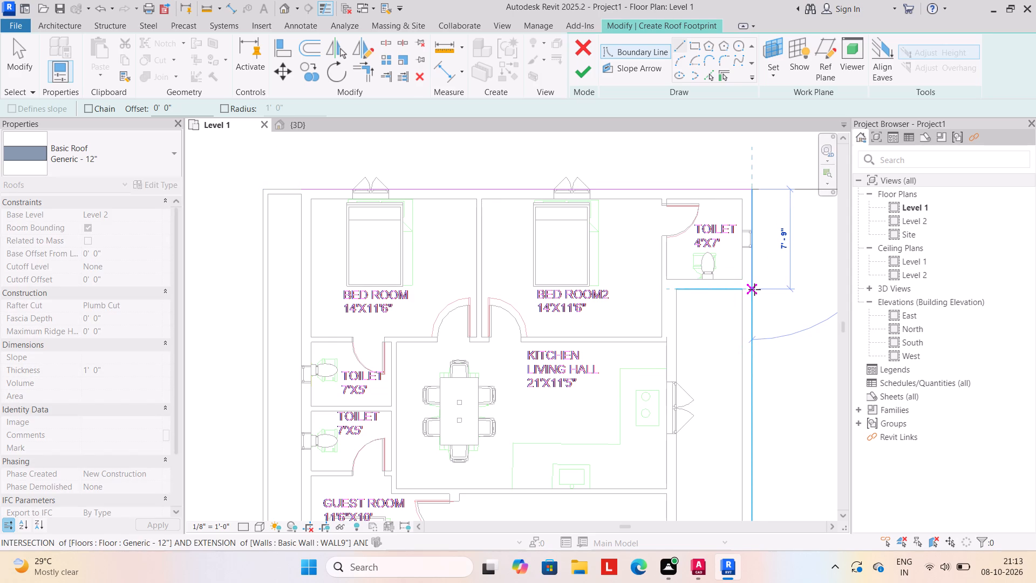
click(754, 289)
click(754, 289)
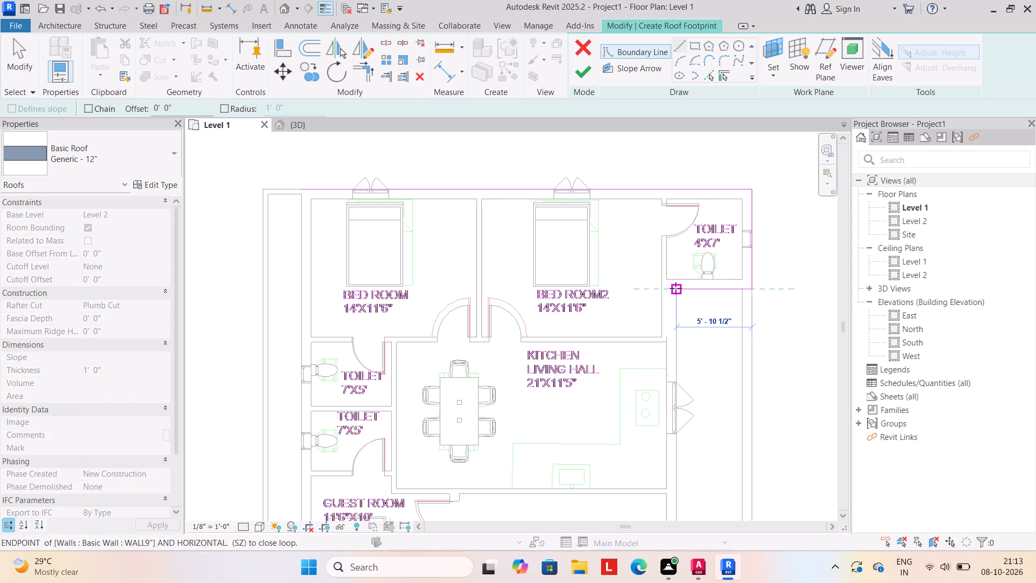
click(677, 289)
click(678, 293)
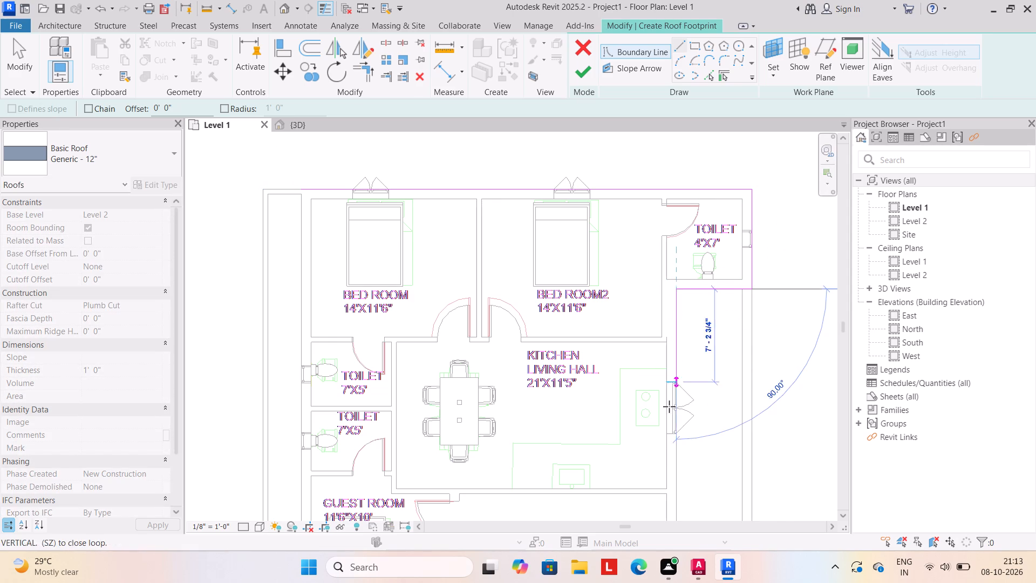
scroll(678, 474, down, 4)
middle_drag(679, 474, 658, 252)
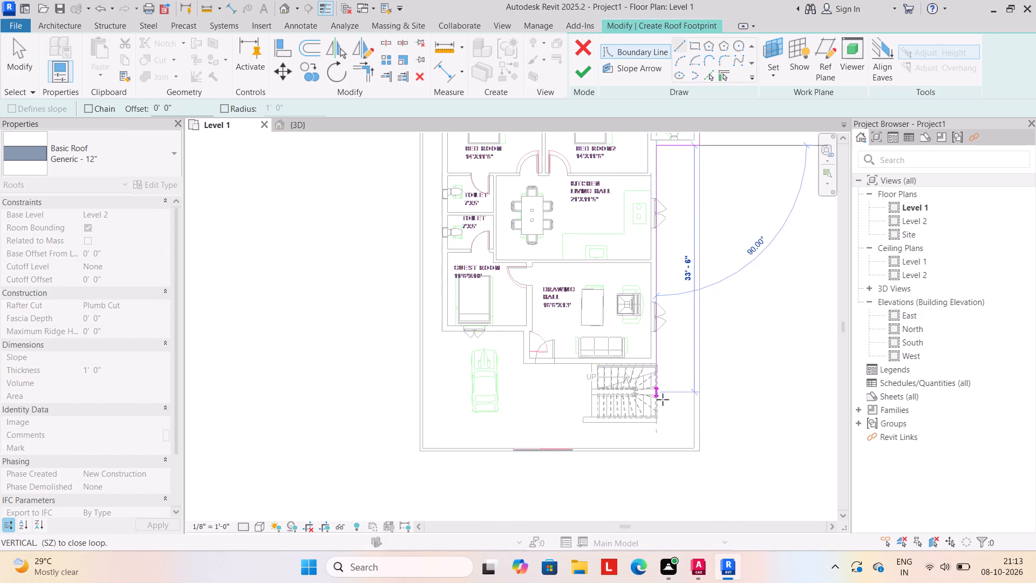
scroll(656, 366, up, 4)
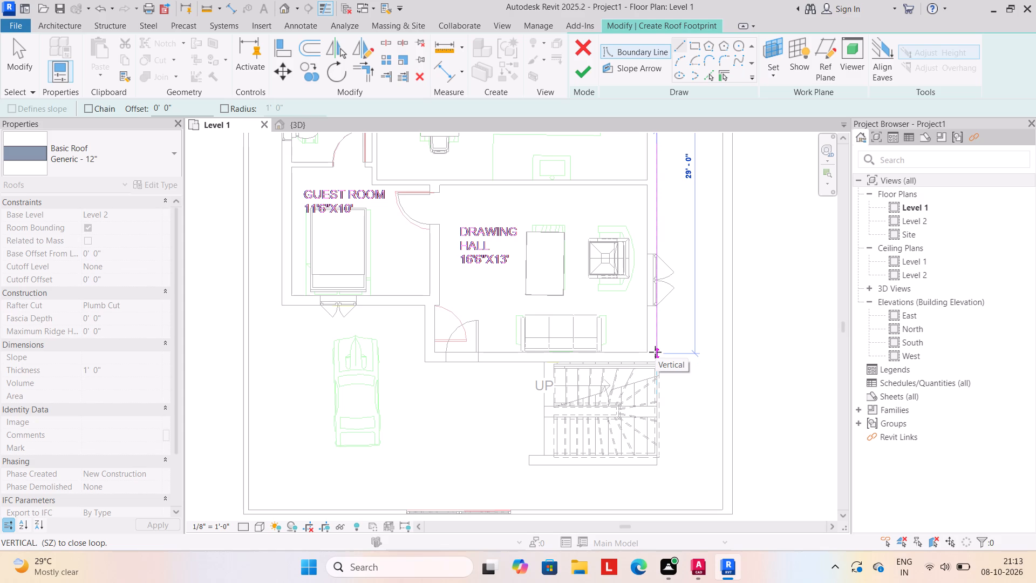
scroll(656, 362, up, 4)
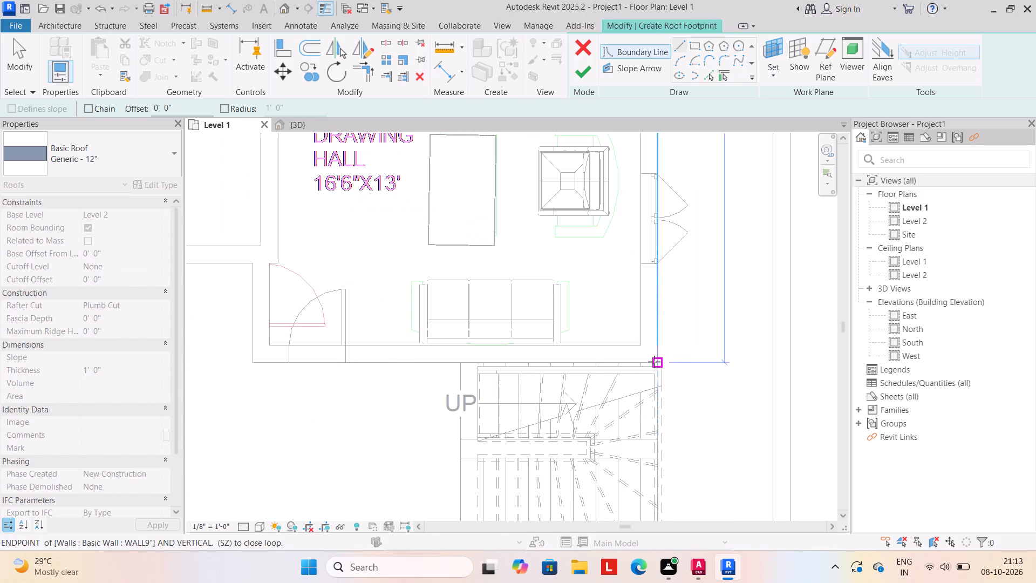
click(657, 359)
Draw the stepped front roof boundary along the outer walls: 18'-0" west, 4'-5" north, and 11'-1 1/2" west to the guest room corner.
click(656, 365)
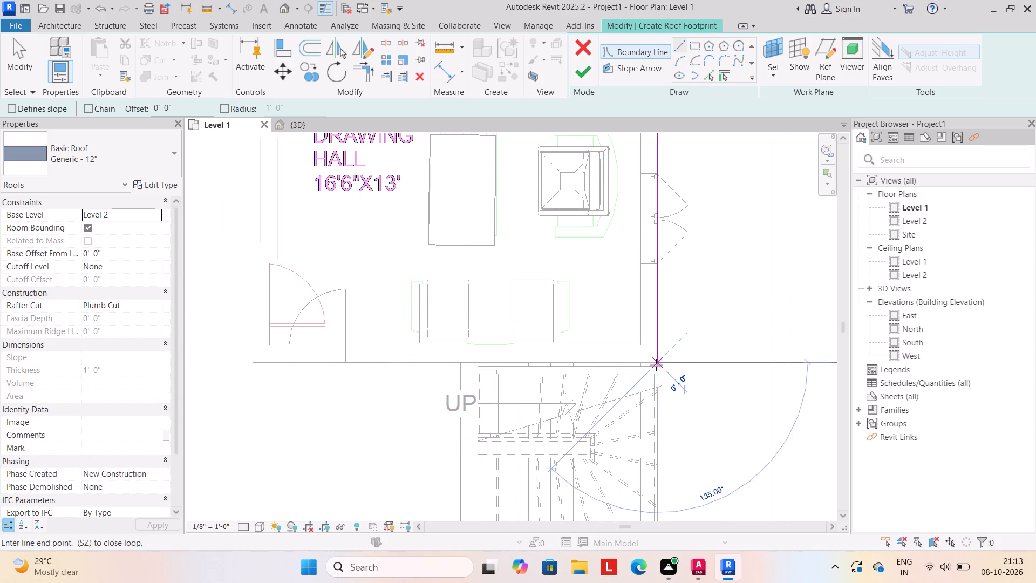
click(254, 362)
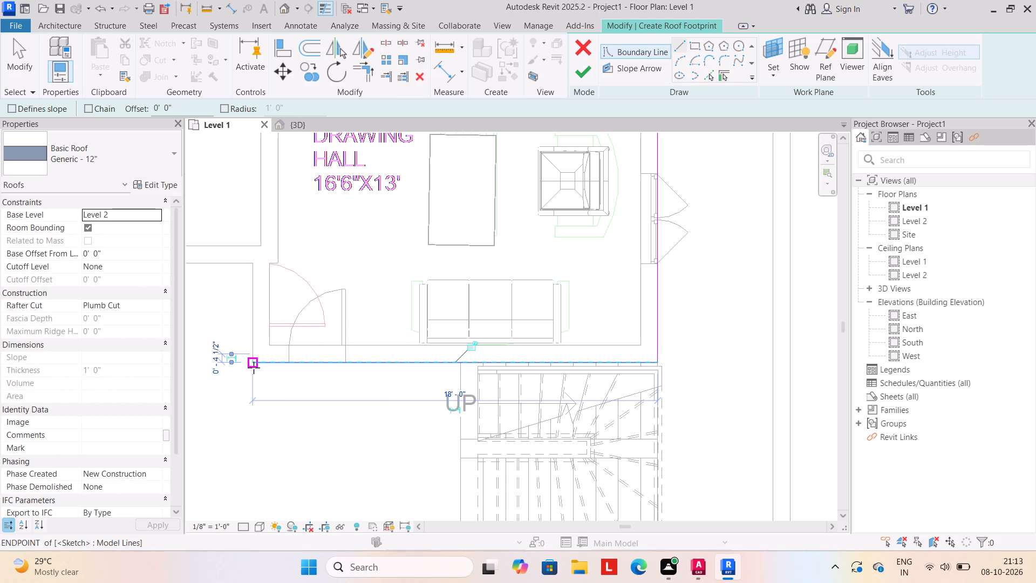
click(254, 367)
click(251, 265)
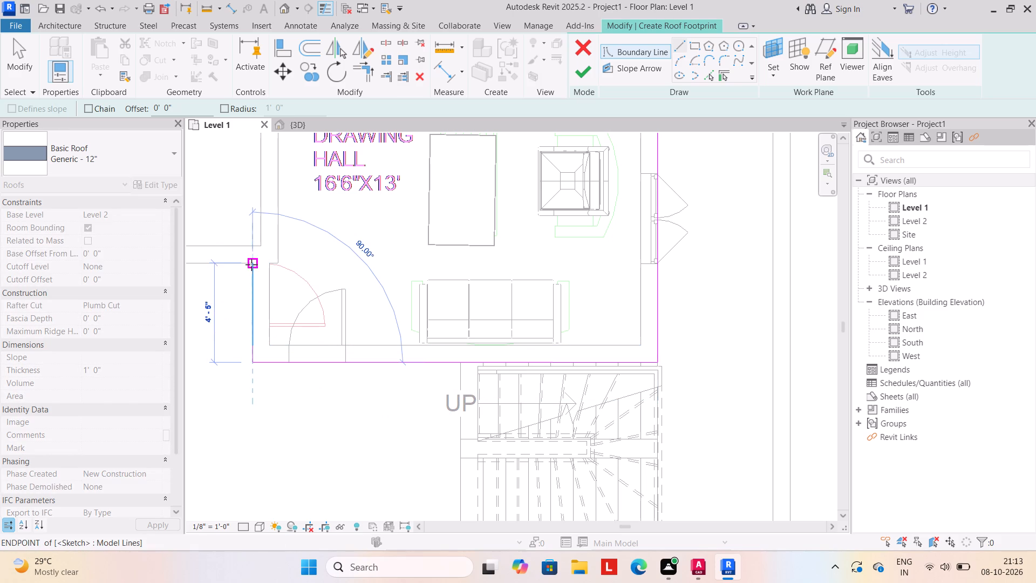
scroll(245, 299, down, 2)
middle_drag(245, 300, 496, 324)
scroll(489, 334, down, 3)
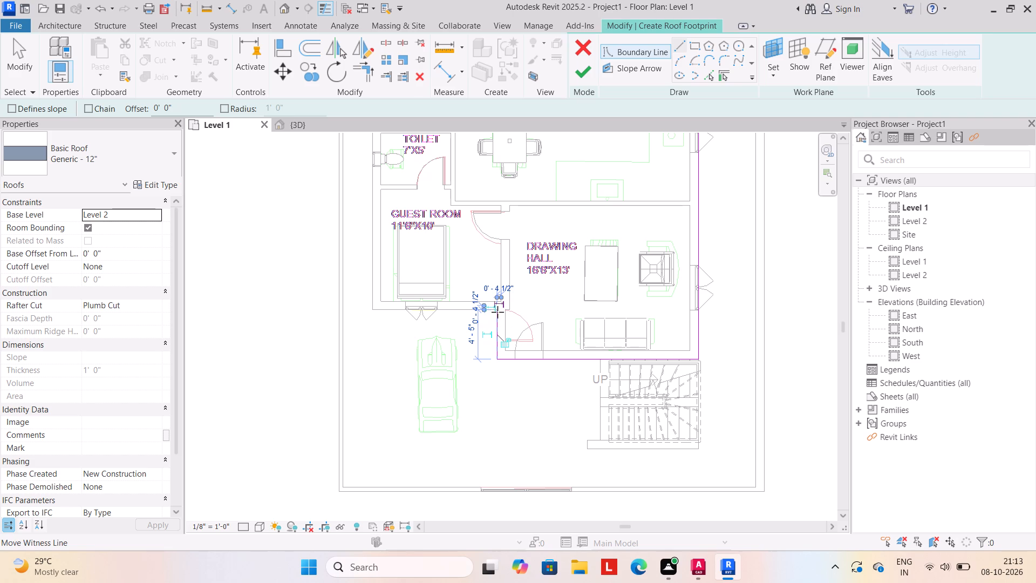
click(497, 312)
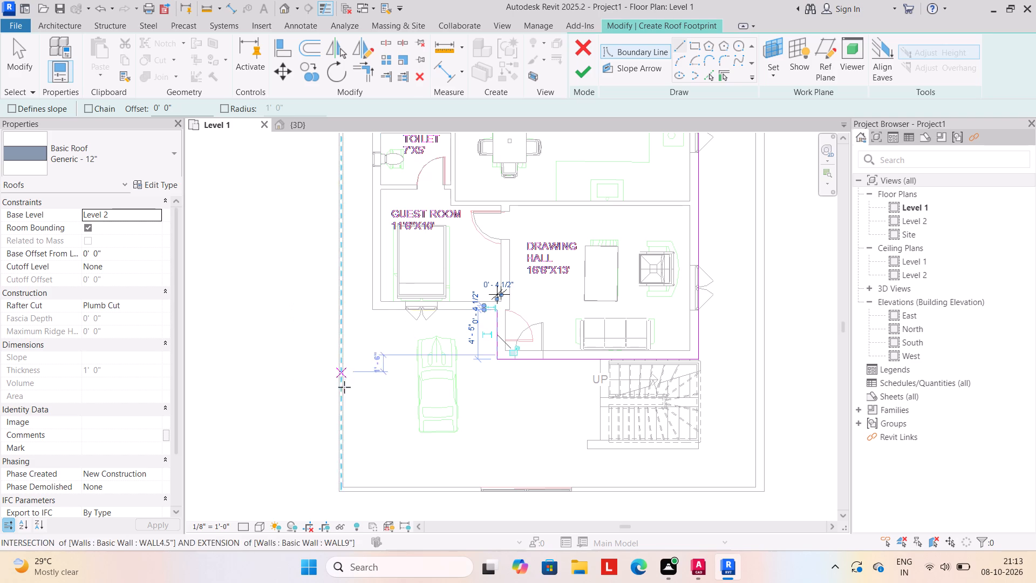
key(Escape)
scroll(493, 299, up, 5)
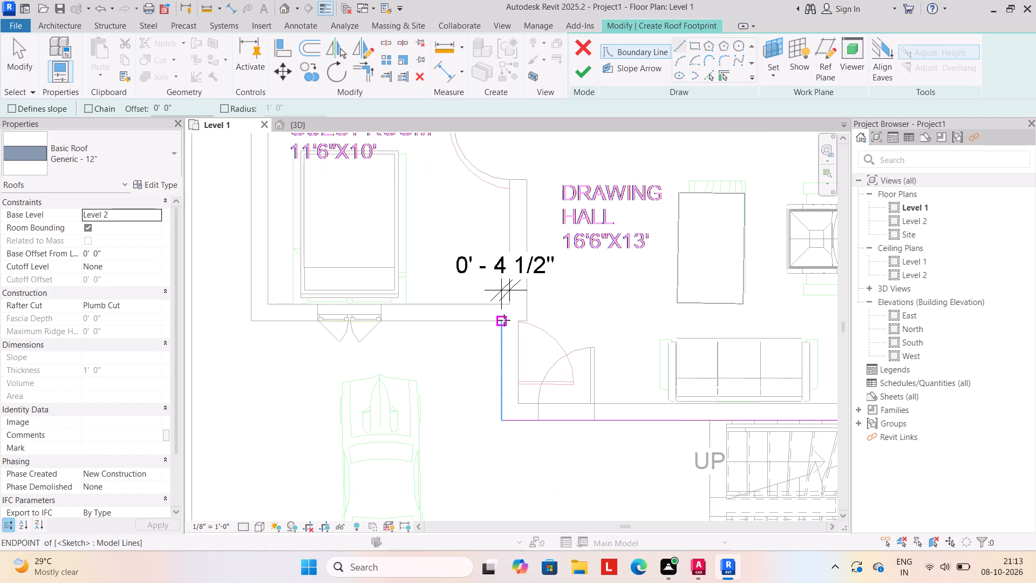
click(502, 322)
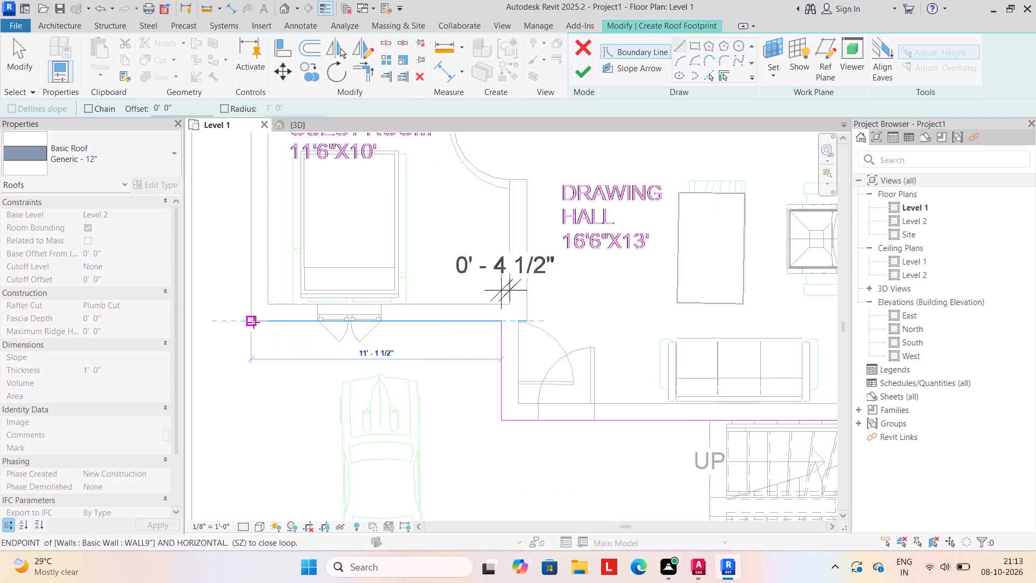
click(252, 321)
Close the roof boundary along the west outer wall up to the rear wall line and finish the roof.
drag(250, 320, 253, 313)
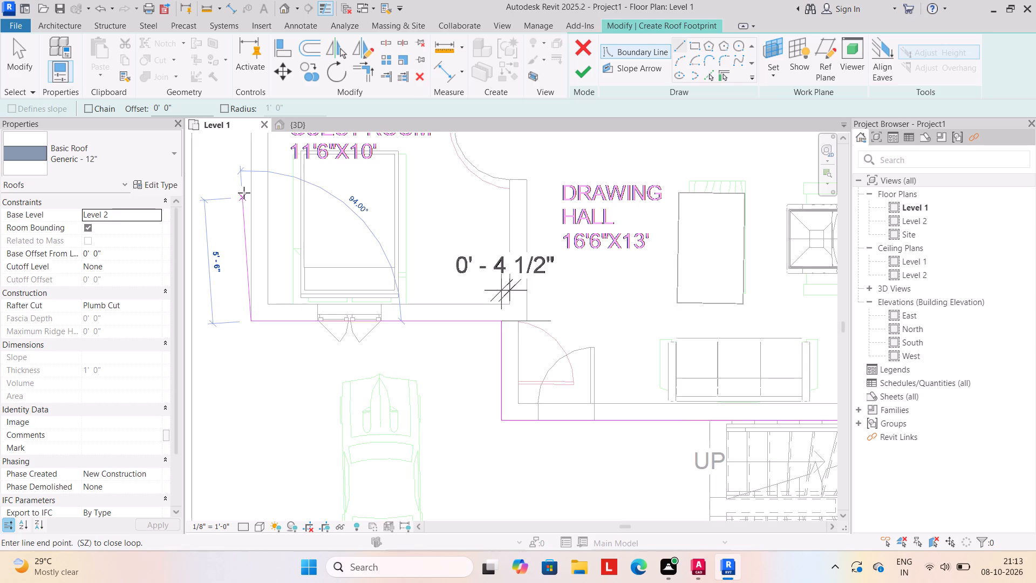
scroll(244, 193, down, 5)
middle_drag(244, 185, 253, 369)
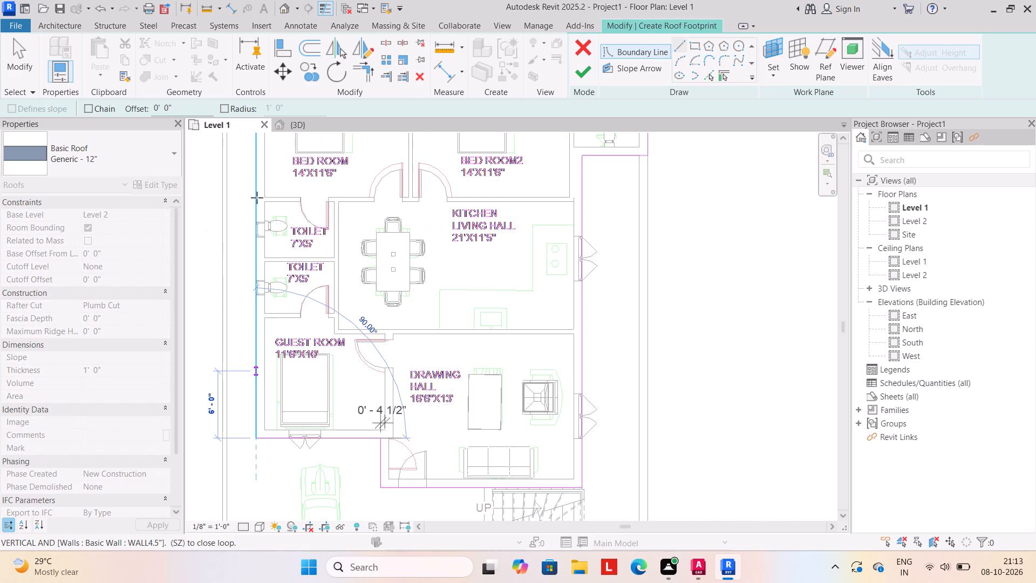
scroll(256, 182, down, 3)
middle_drag(257, 191, 273, 345)
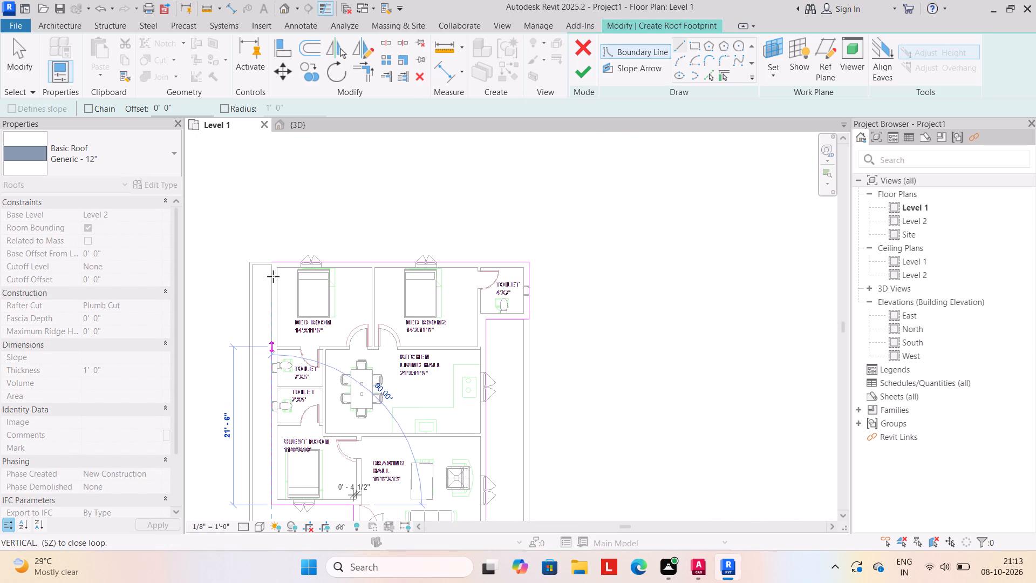
click(271, 261)
key(Escape)
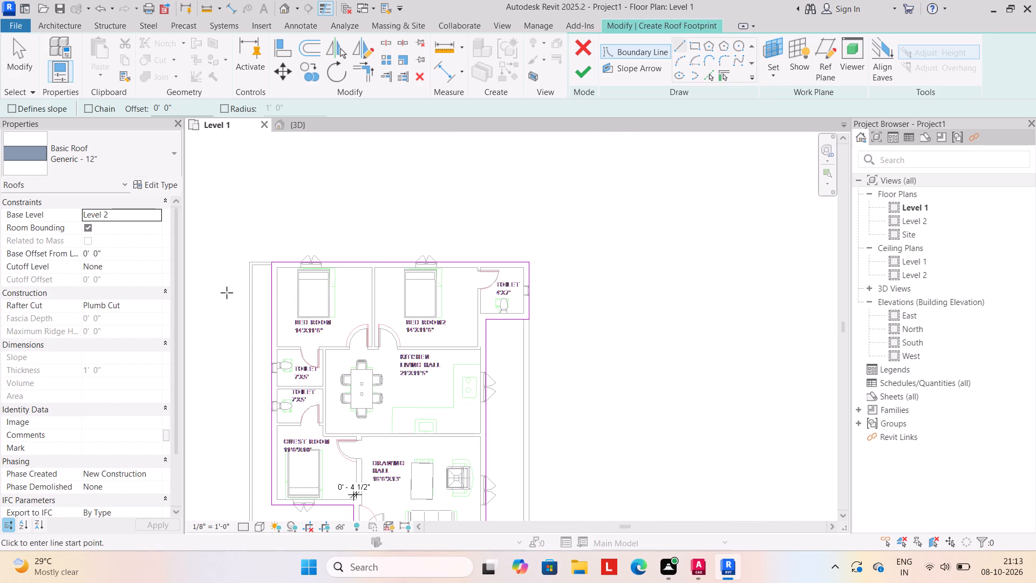
scroll(206, 318, down, 2)
middle_drag(206, 318, 243, 230)
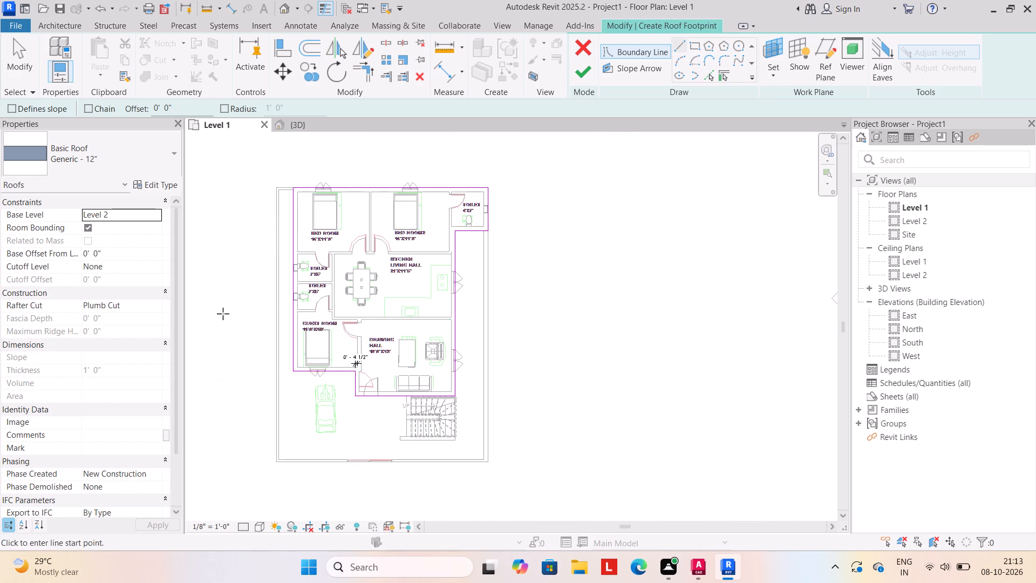
click(584, 70)
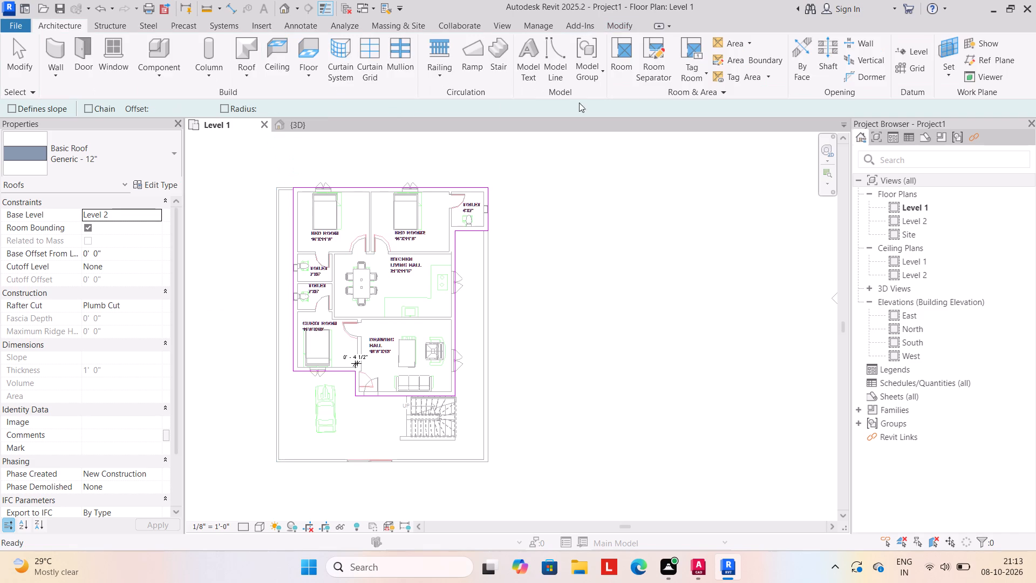
In the 3D view, set the structure layer thickness of the roof type Generic - 12" to 6".
click(297, 122)
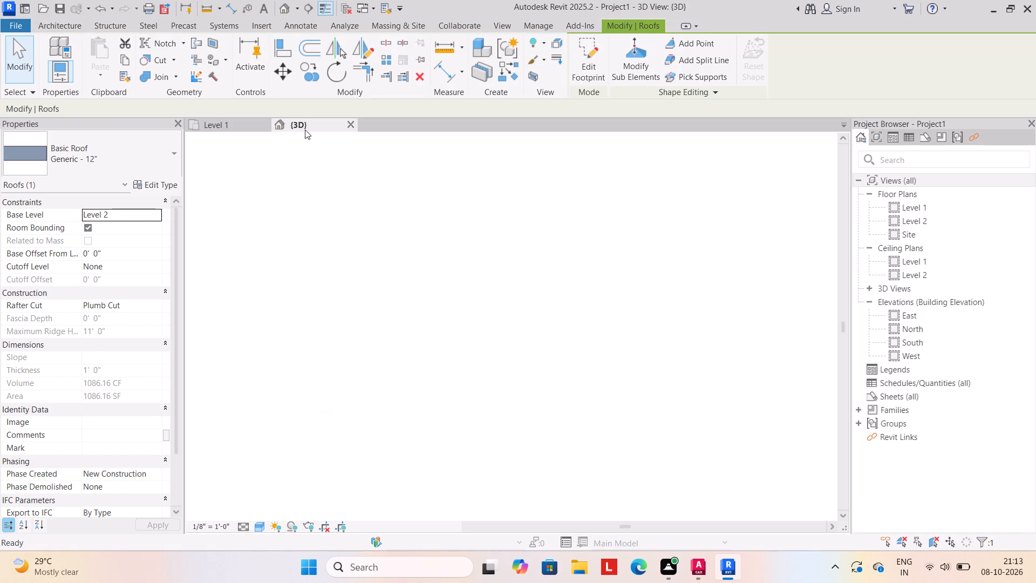
key(Escape)
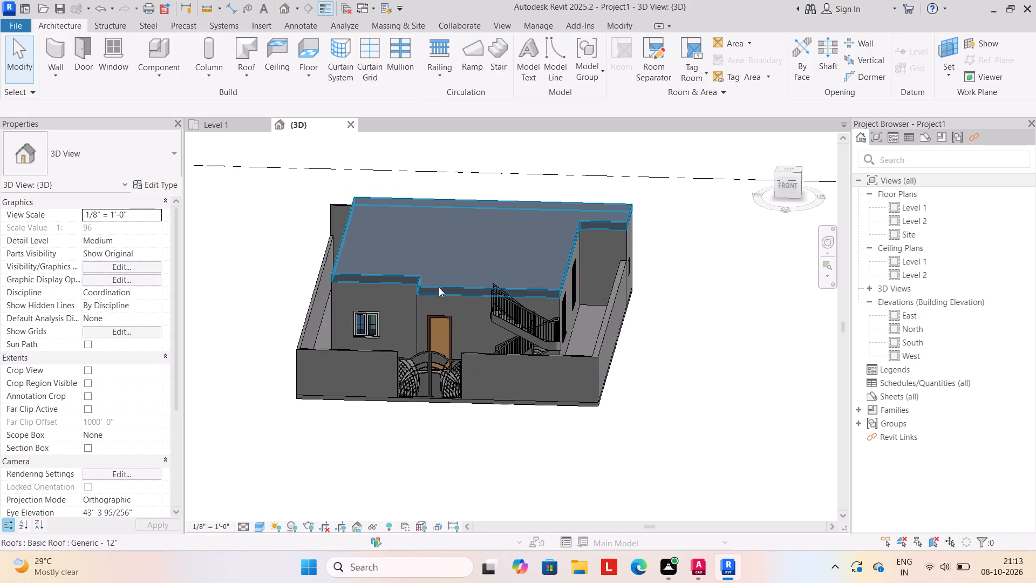
click(439, 287)
click(149, 181)
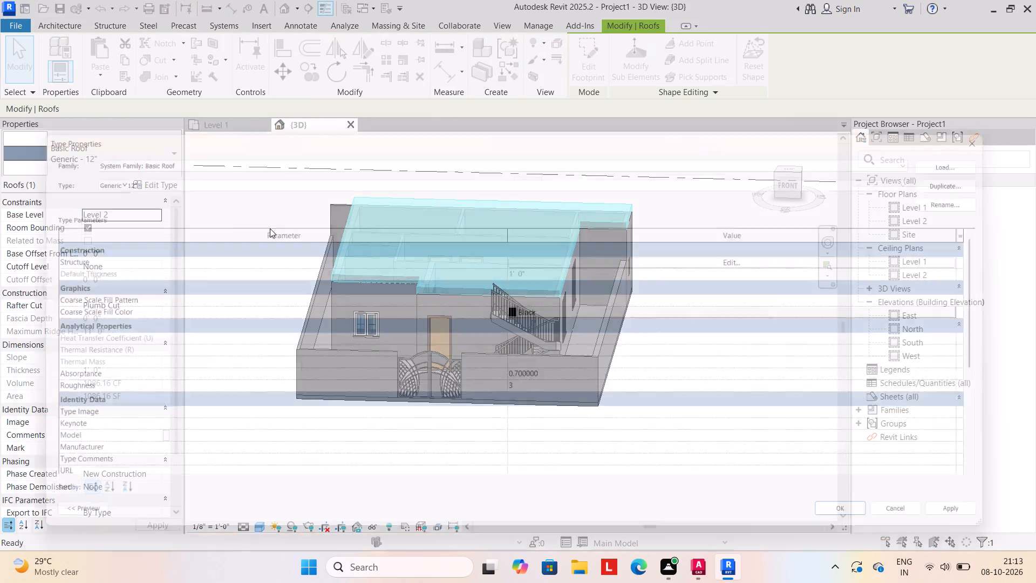
click(728, 256)
click(543, 253)
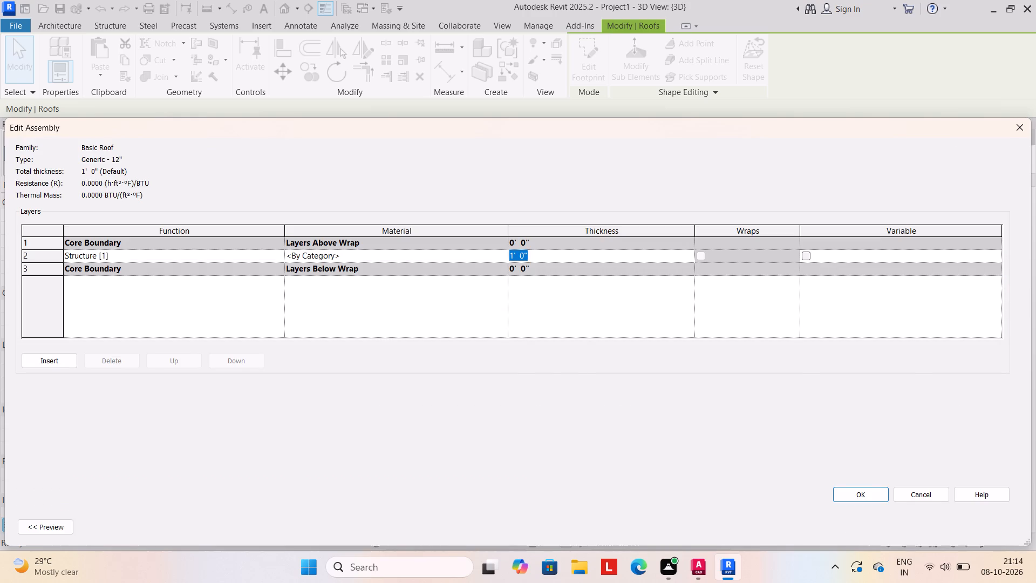
text(6")
key(Return)
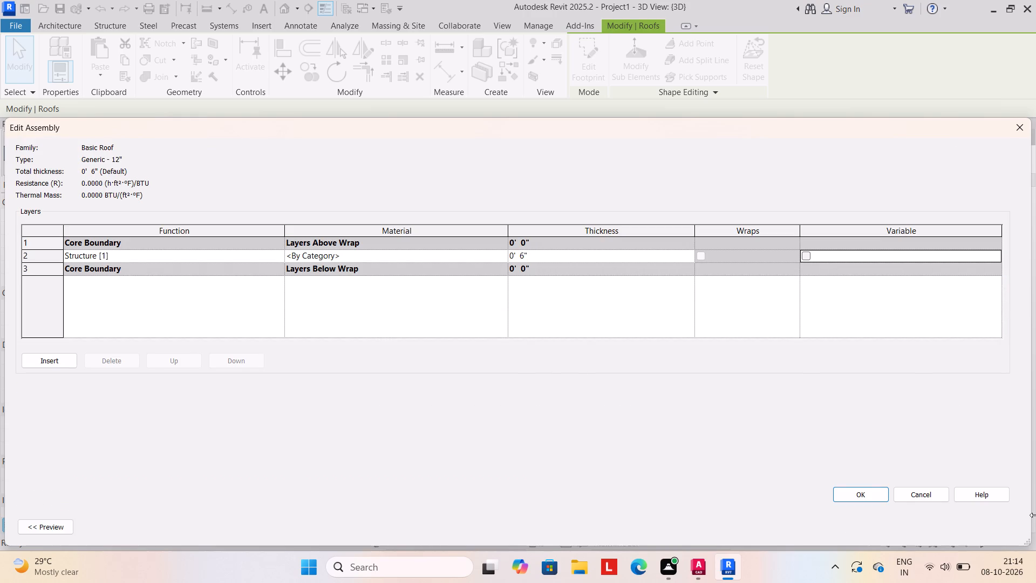
click(868, 493)
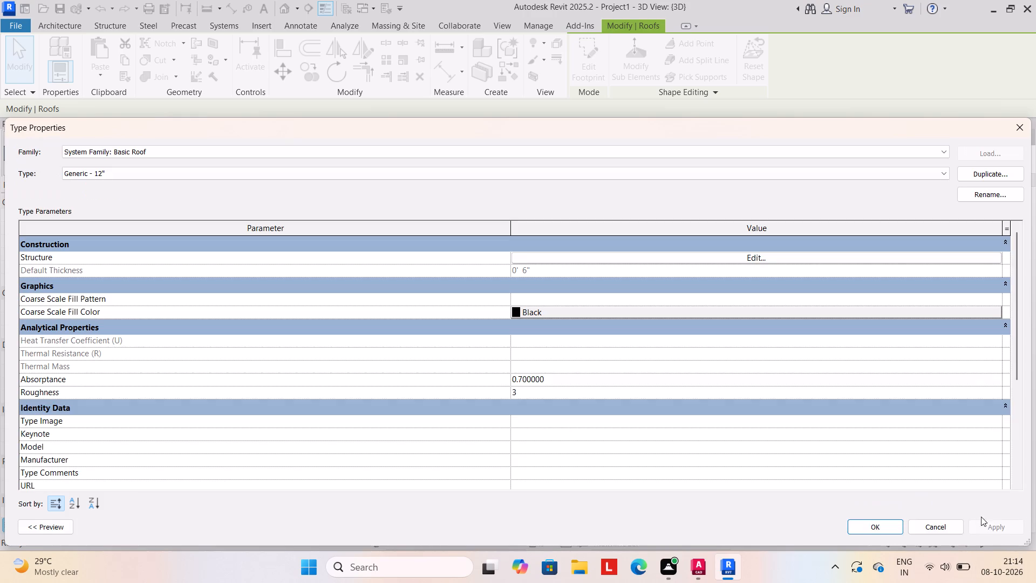
click(993, 525)
click(871, 522)
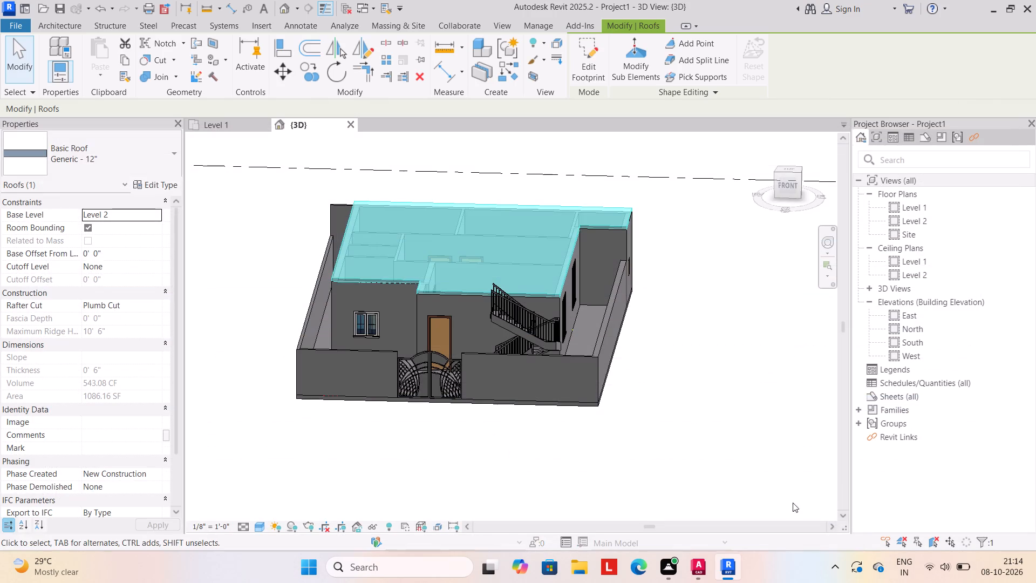
click(521, 482)
key(Escape)
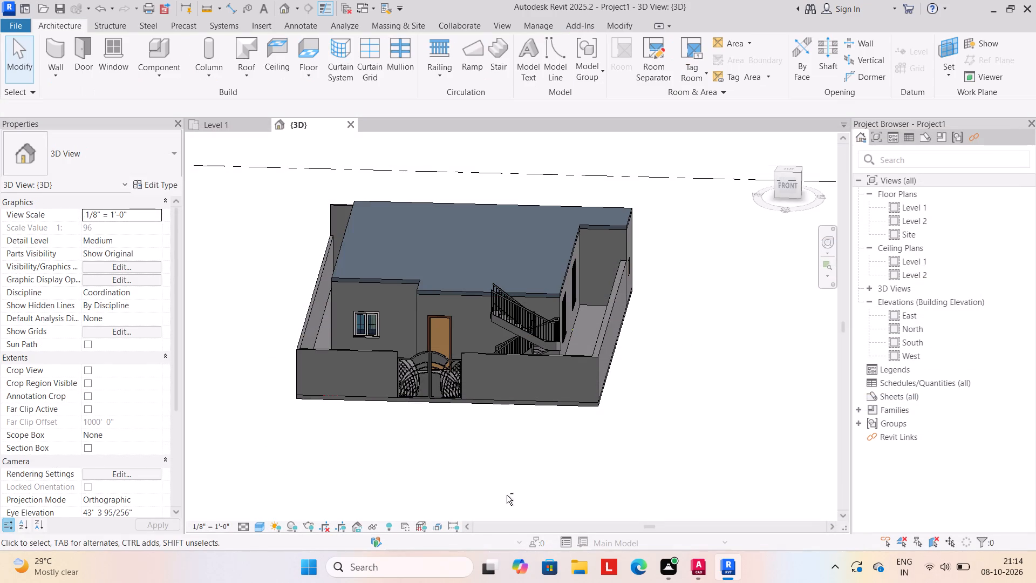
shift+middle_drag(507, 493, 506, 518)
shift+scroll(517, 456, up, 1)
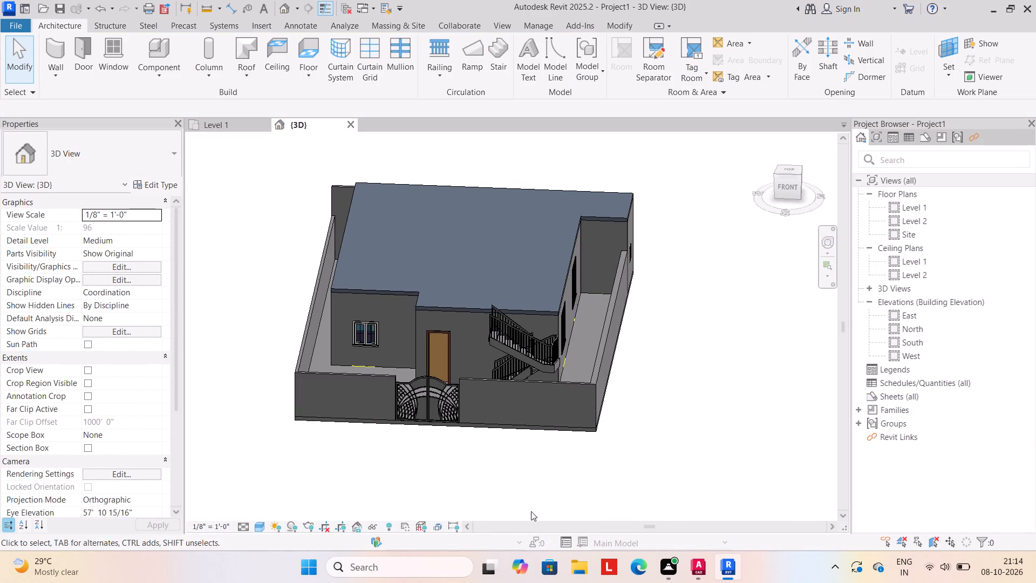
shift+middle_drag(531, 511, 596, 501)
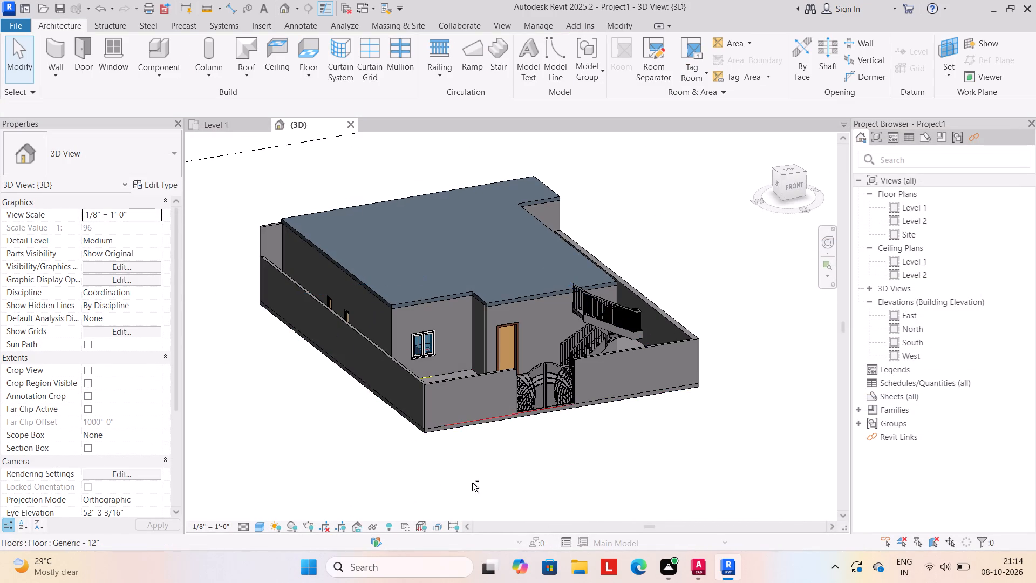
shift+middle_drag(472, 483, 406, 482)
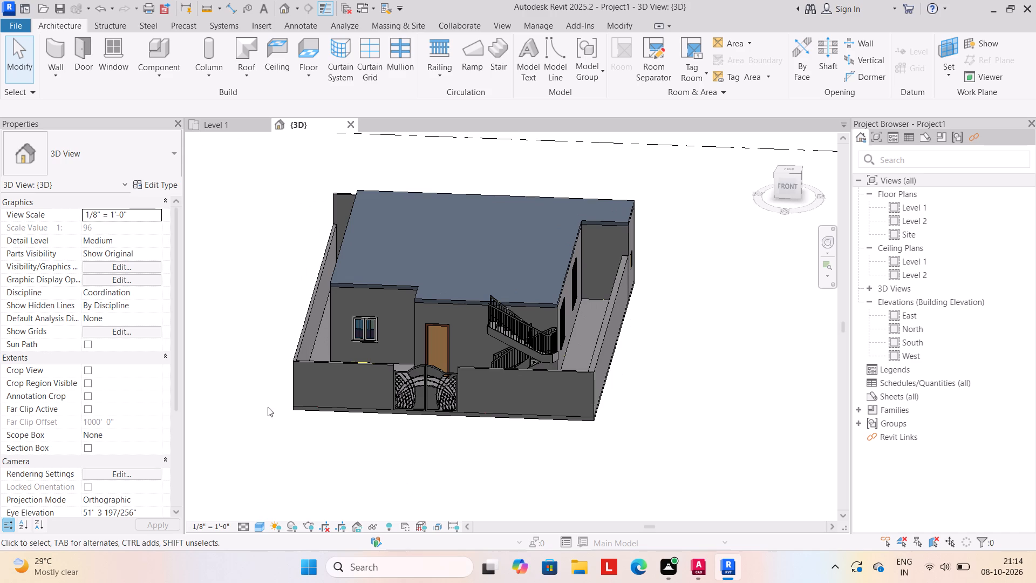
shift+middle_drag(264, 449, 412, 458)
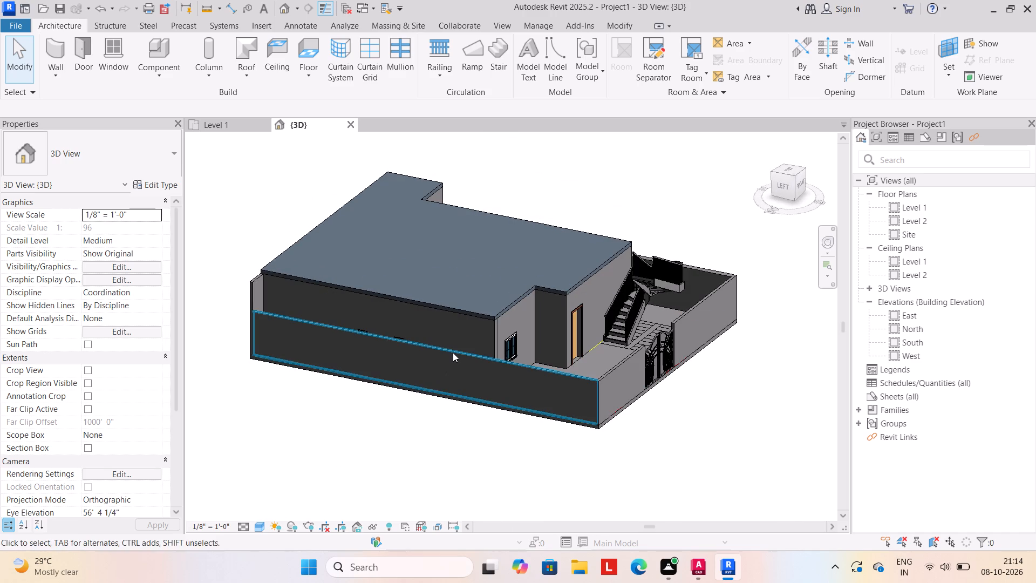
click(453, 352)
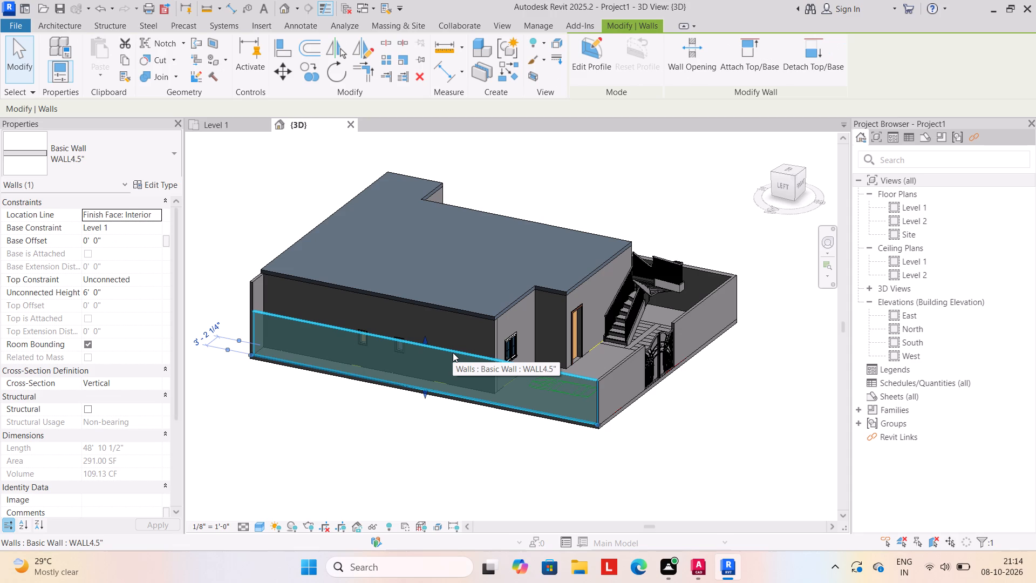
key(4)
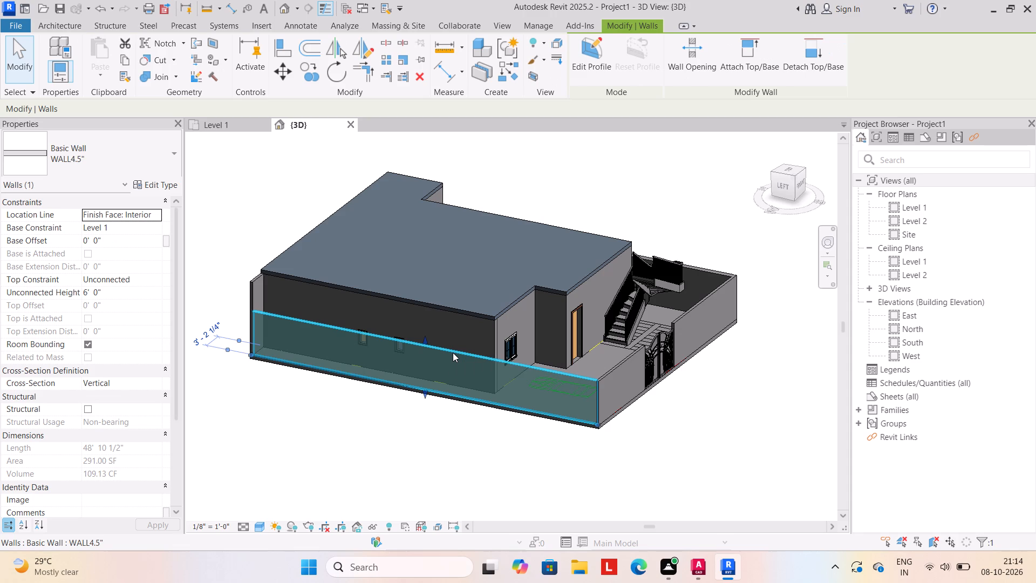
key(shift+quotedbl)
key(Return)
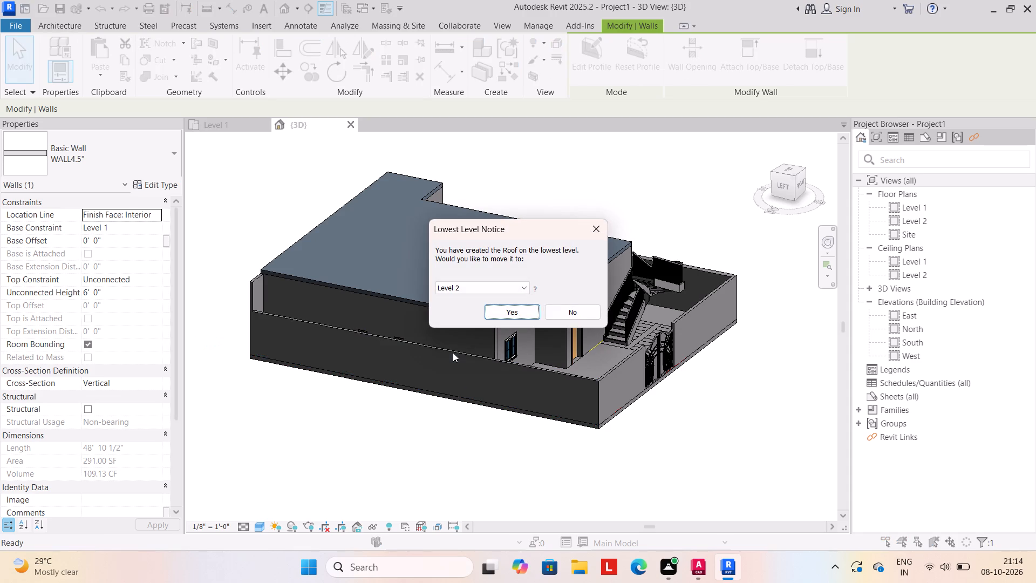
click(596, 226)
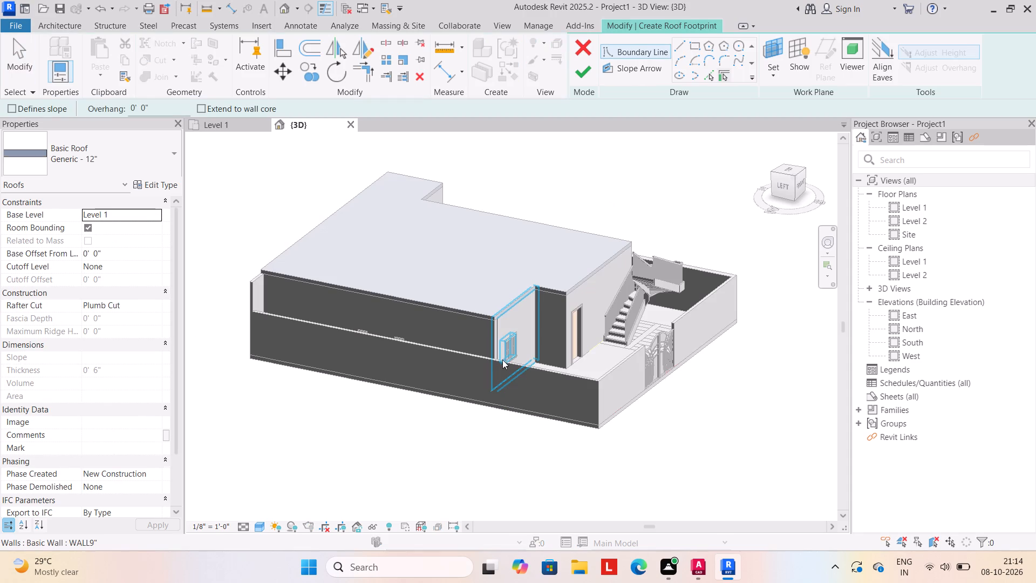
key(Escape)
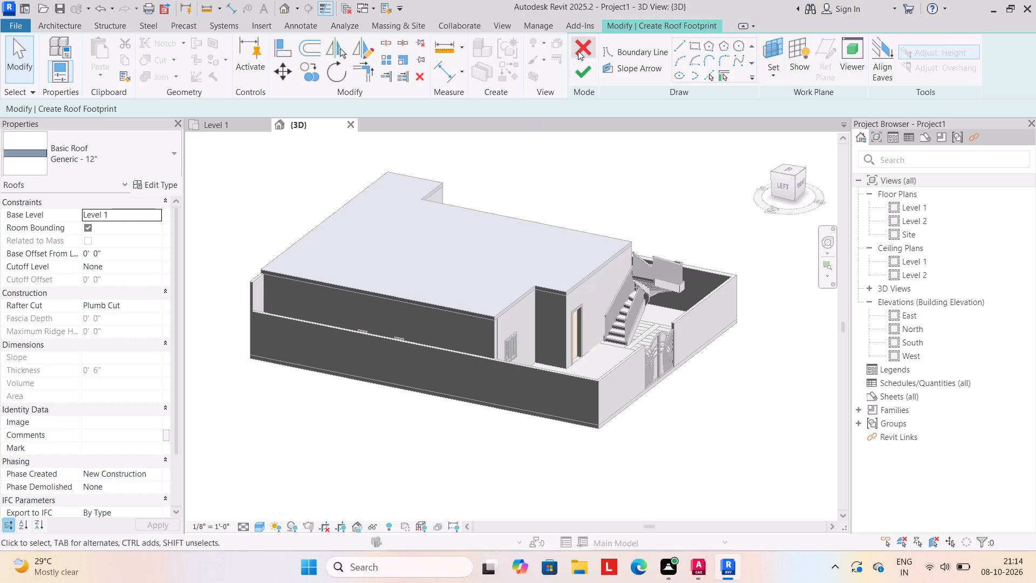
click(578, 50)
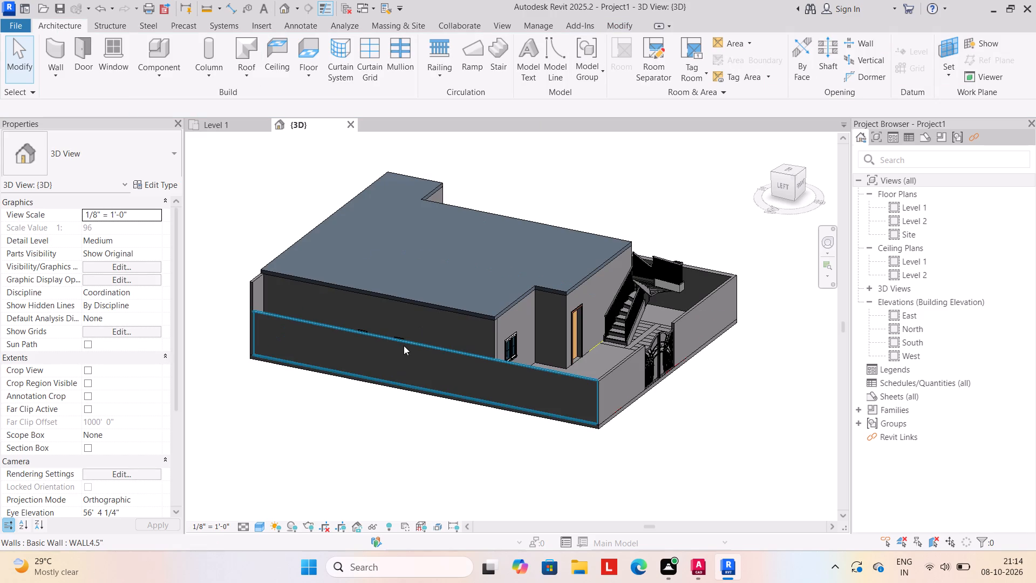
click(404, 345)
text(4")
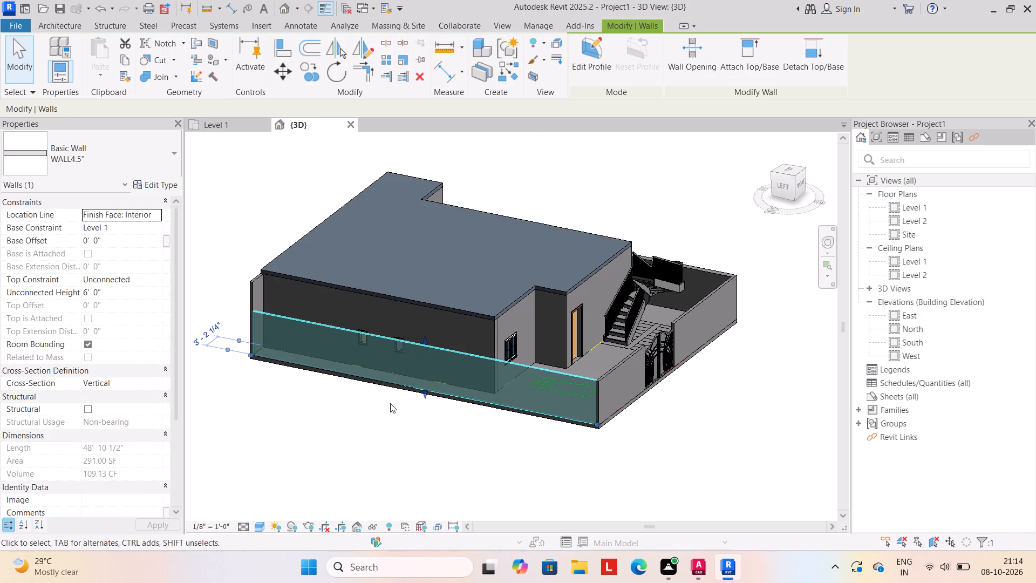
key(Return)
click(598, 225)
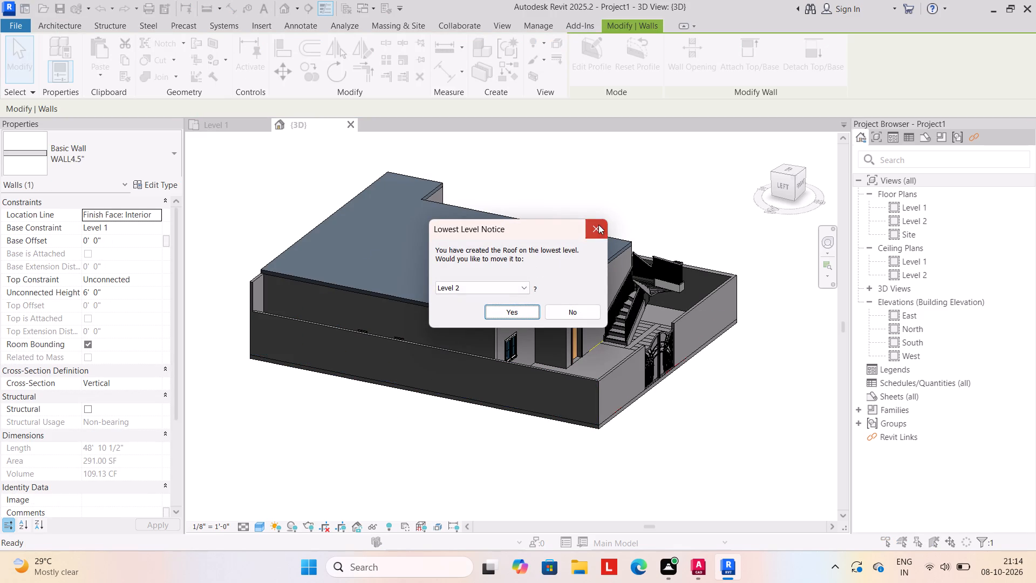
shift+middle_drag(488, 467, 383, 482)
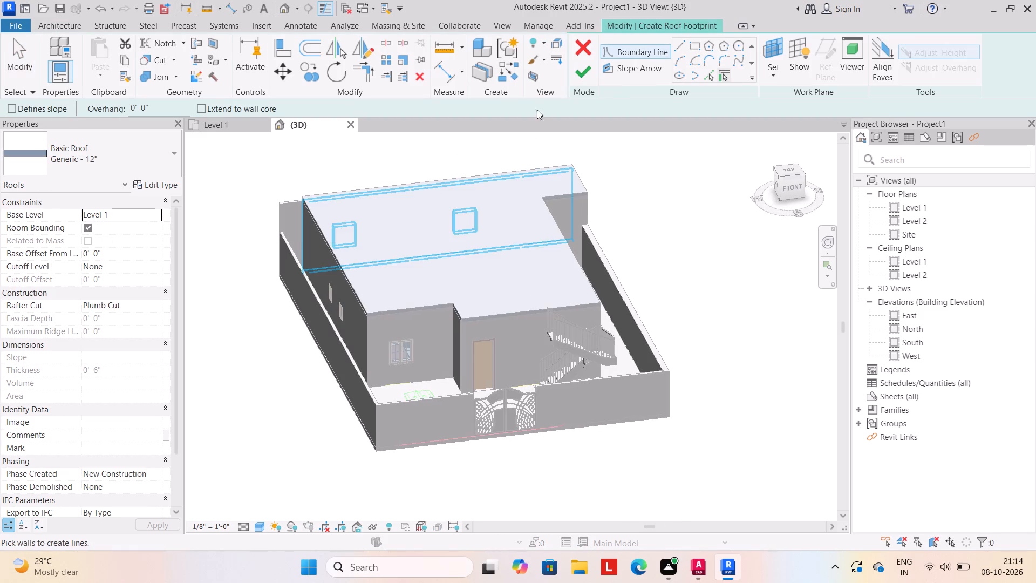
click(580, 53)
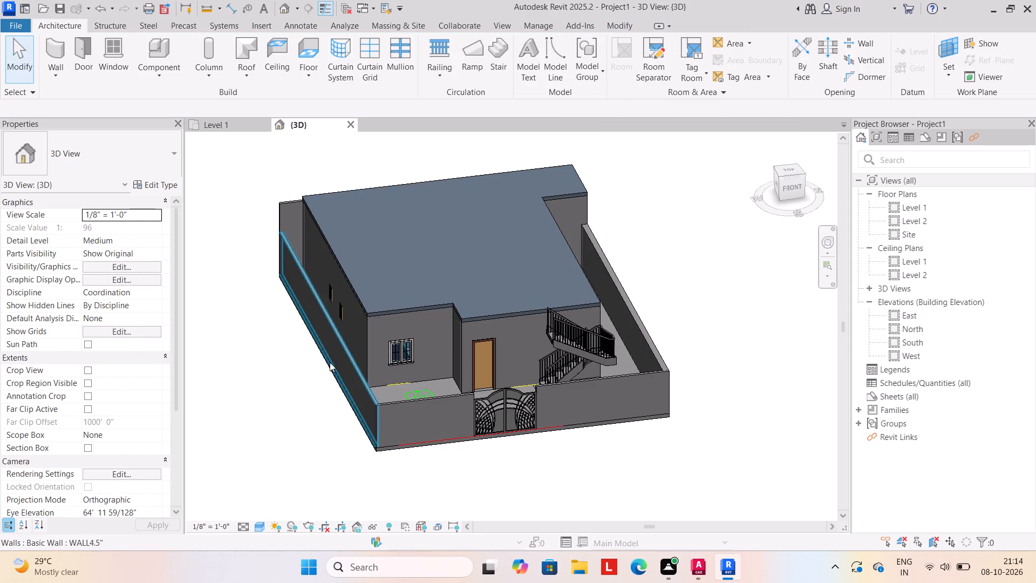
Set the unconnected height of the west compound wall to 4'.
click(346, 355)
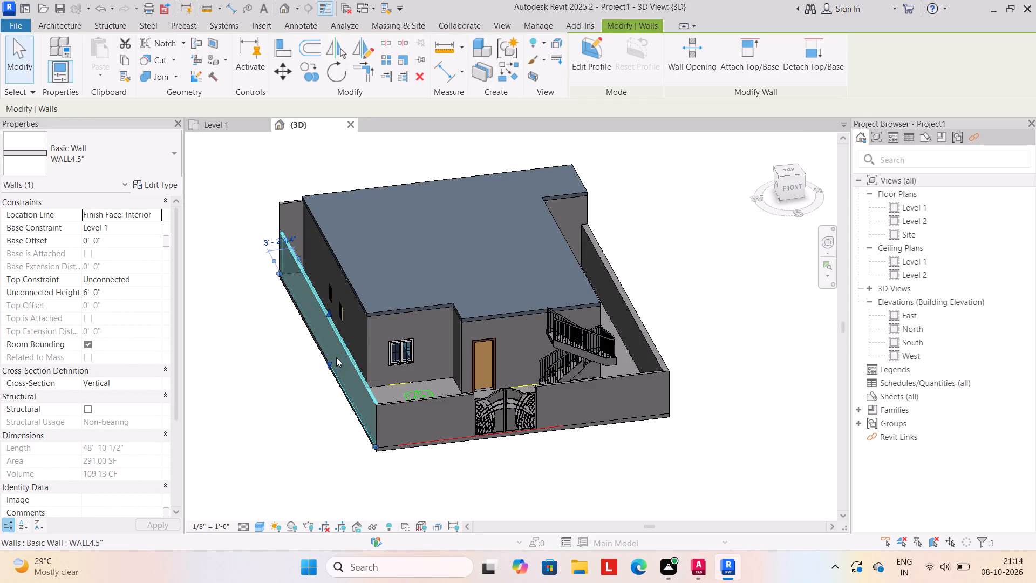
click(127, 289)
text(4')
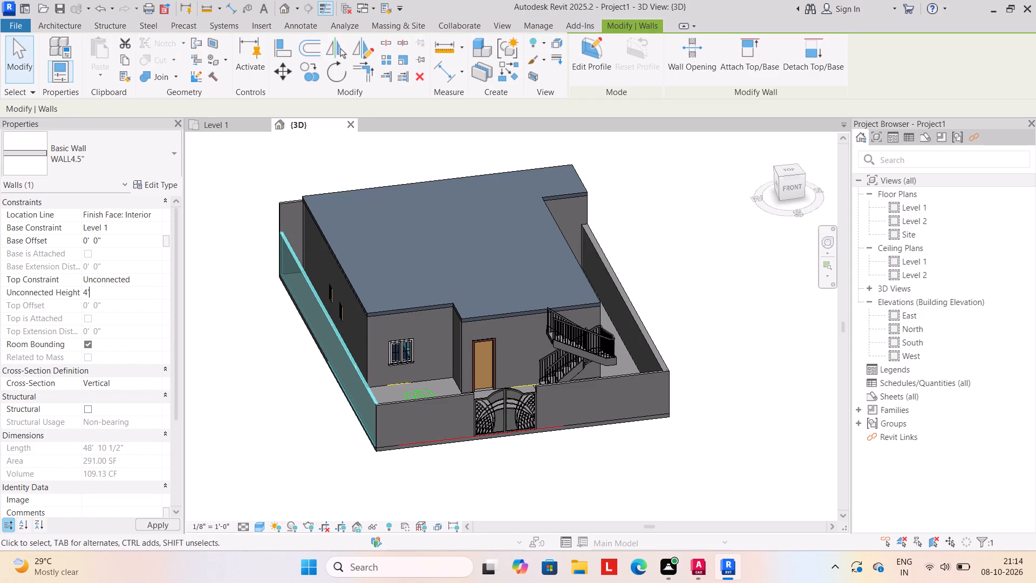
key(Return)
click(151, 527)
click(265, 470)
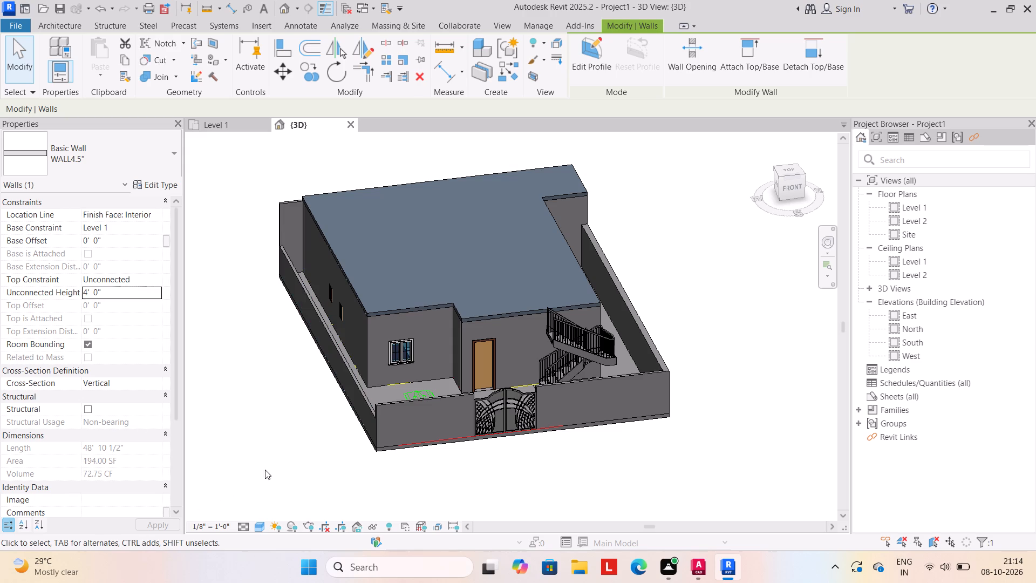
Set the unconnected height of the east compound wall beside the house to 4'.
shift+middle_drag(588, 528, 456, 528)
shift+middle_drag(592, 474, 458, 479)
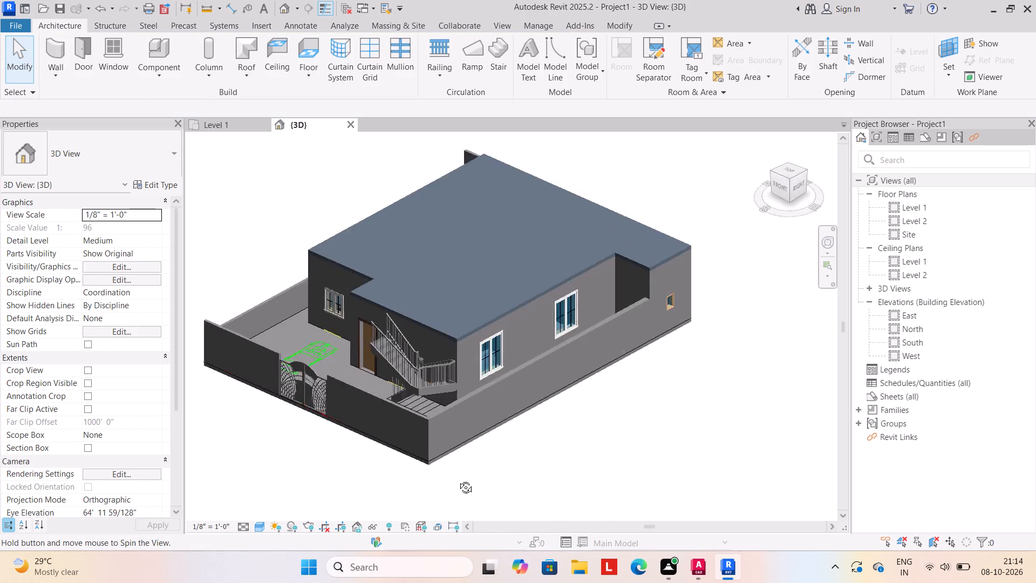
shift+middle_drag(458, 479, 469, 472)
click(464, 390)
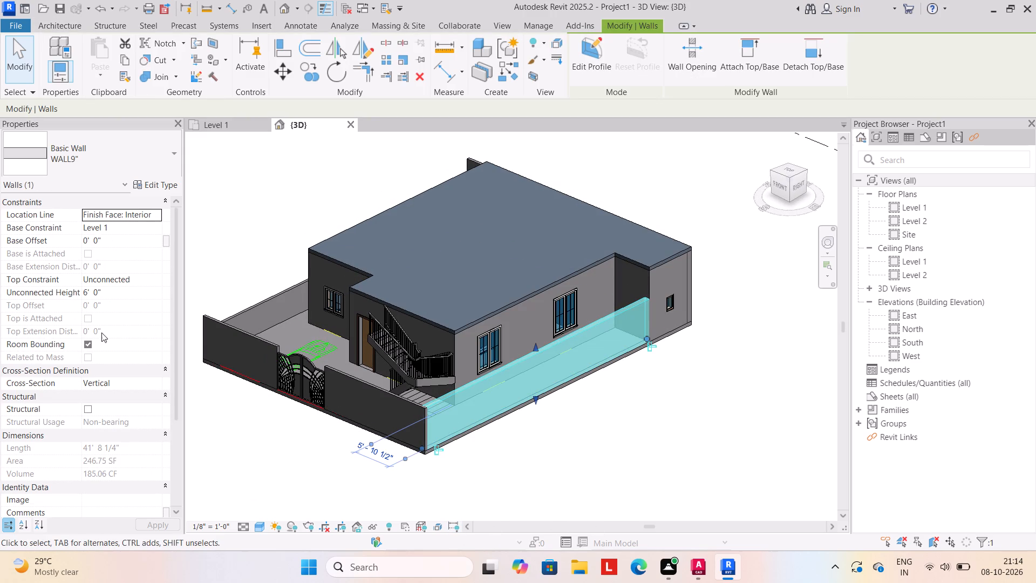
click(110, 293)
text(4')
key(Return)
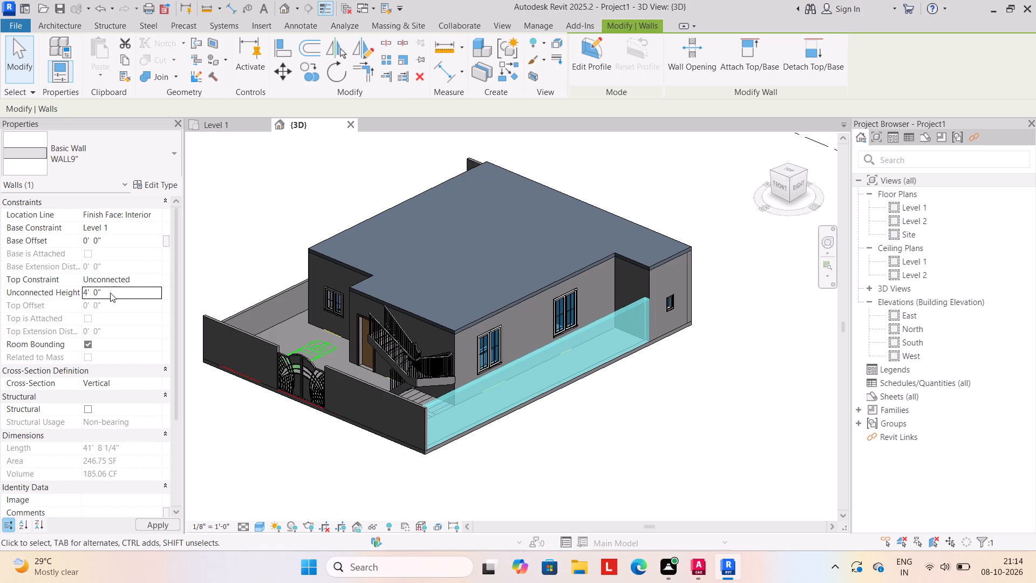
click(253, 431)
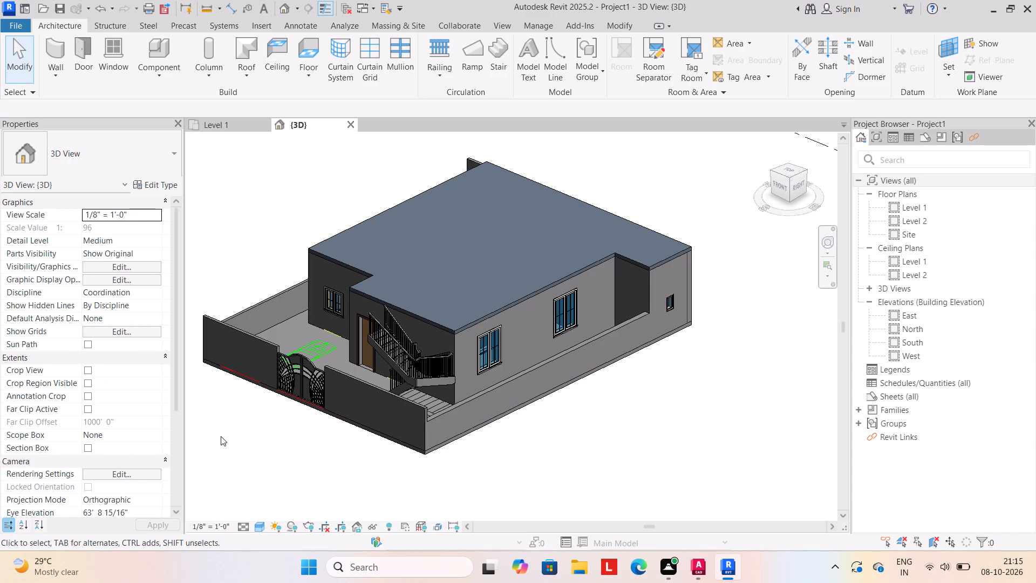
Load the 3D_Potted plant_2 family from the tree and plant folder for component placement.
shift+middle_drag(272, 462, 336, 455)
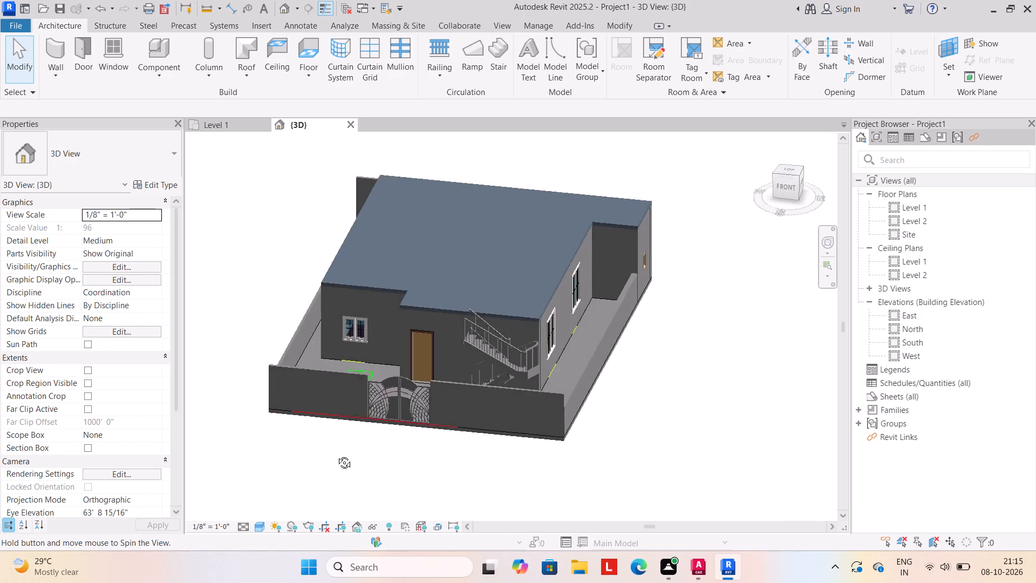
shift+middle_drag(336, 455, 362, 482)
shift+middle_drag(347, 483, 333, 499)
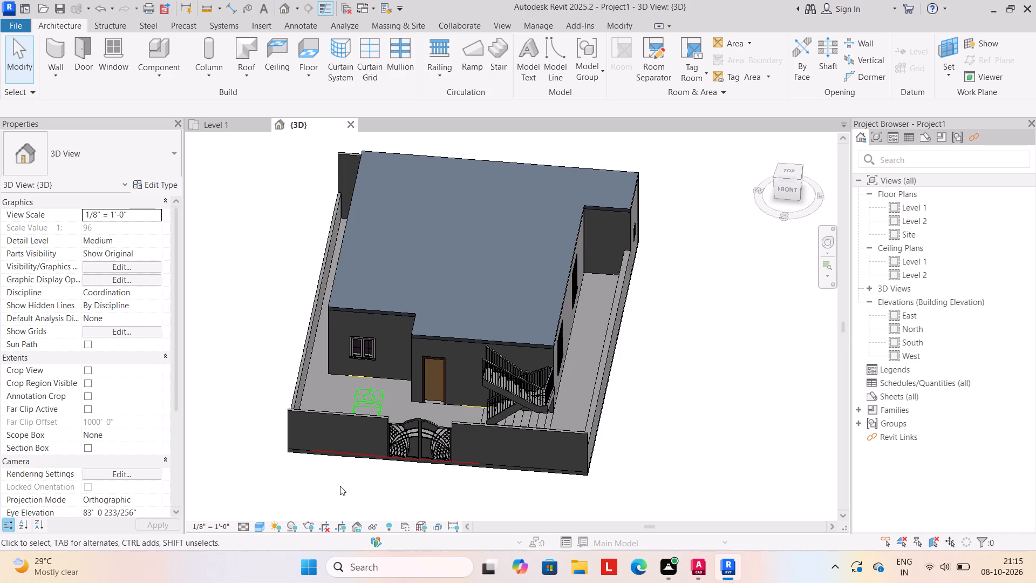
click(155, 74)
click(166, 96)
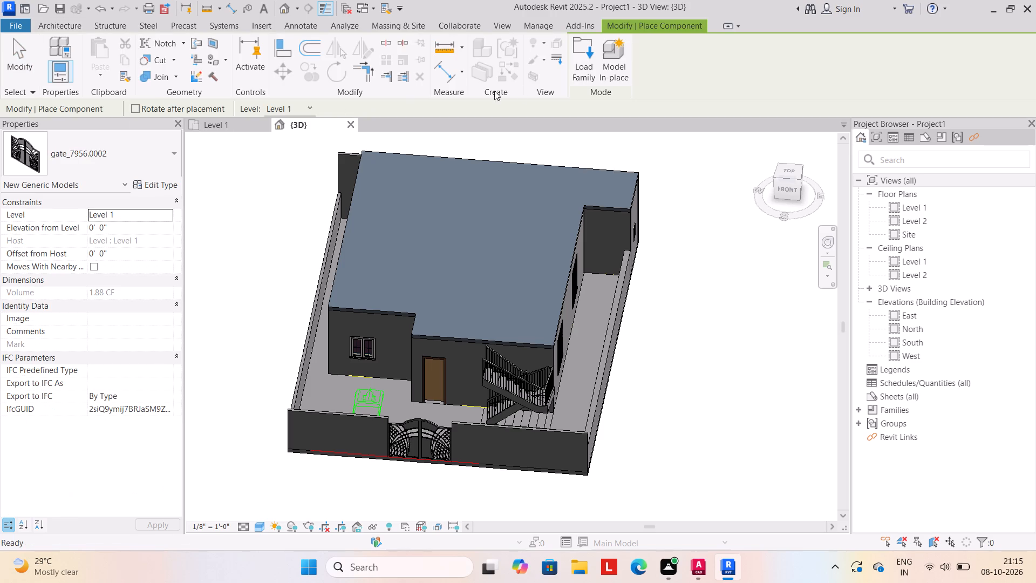
click(584, 58)
scroll(445, 252, down, 5)
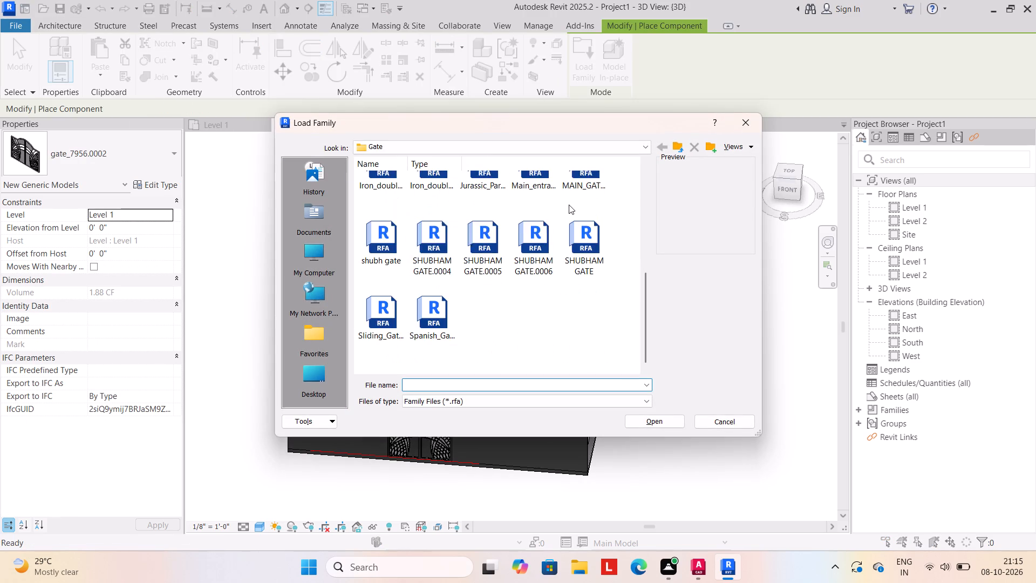
click(675, 146)
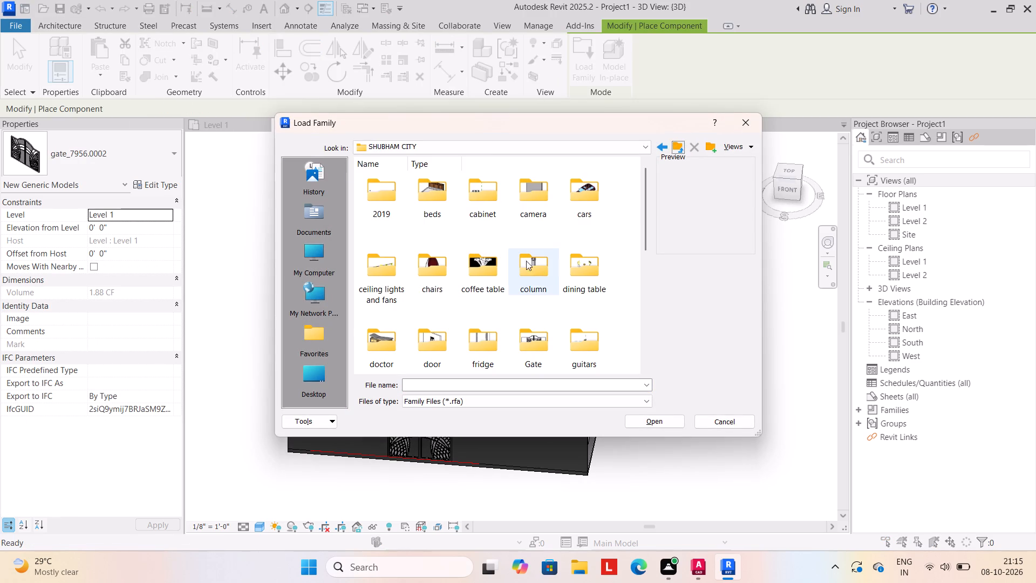
scroll(572, 301, down, 5)
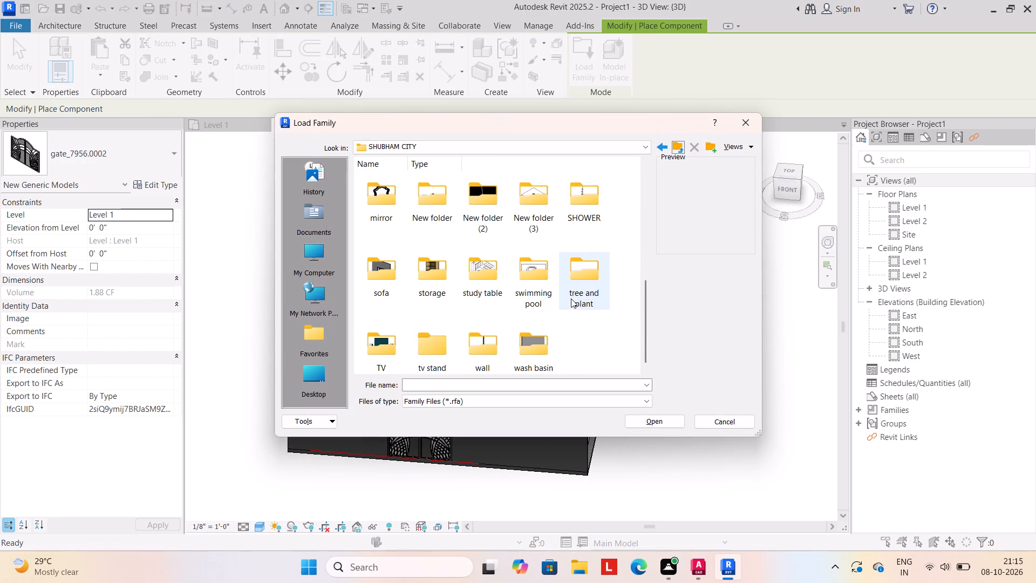
double_click(594, 263)
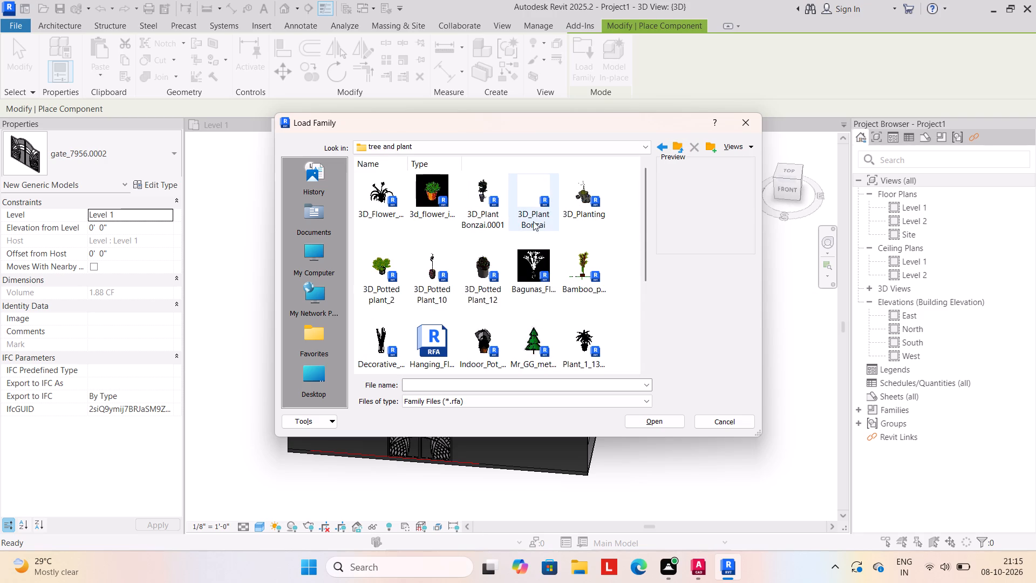
scroll(469, 222, up, 4)
scroll(469, 246, down, 8)
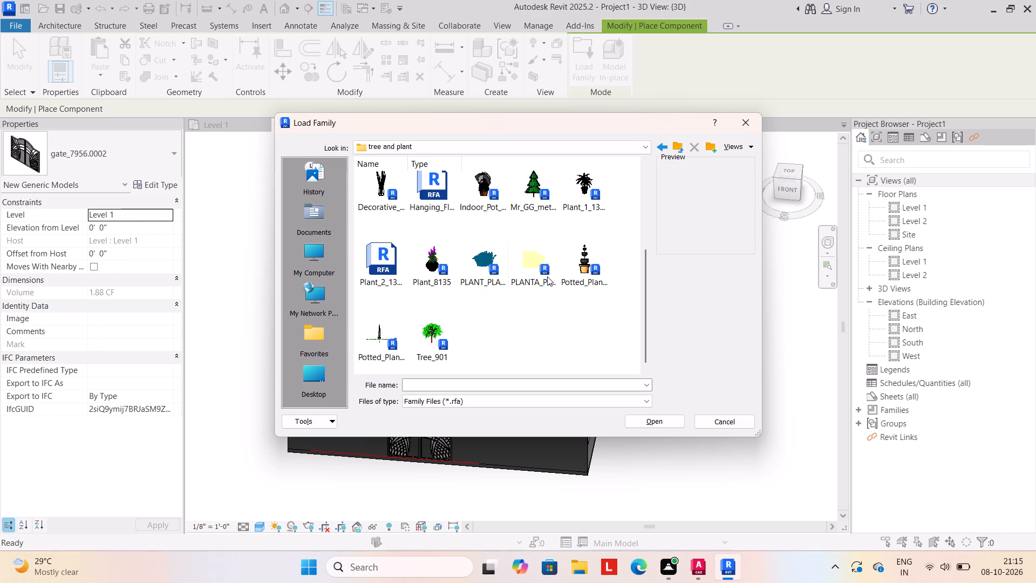
scroll(546, 271, up, 20)
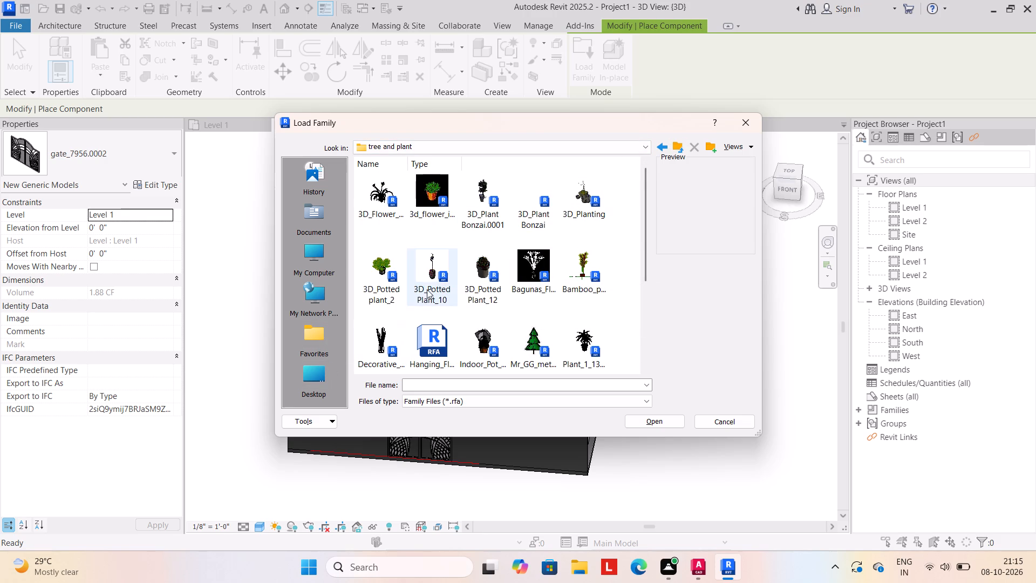
click(388, 268)
click(633, 416)
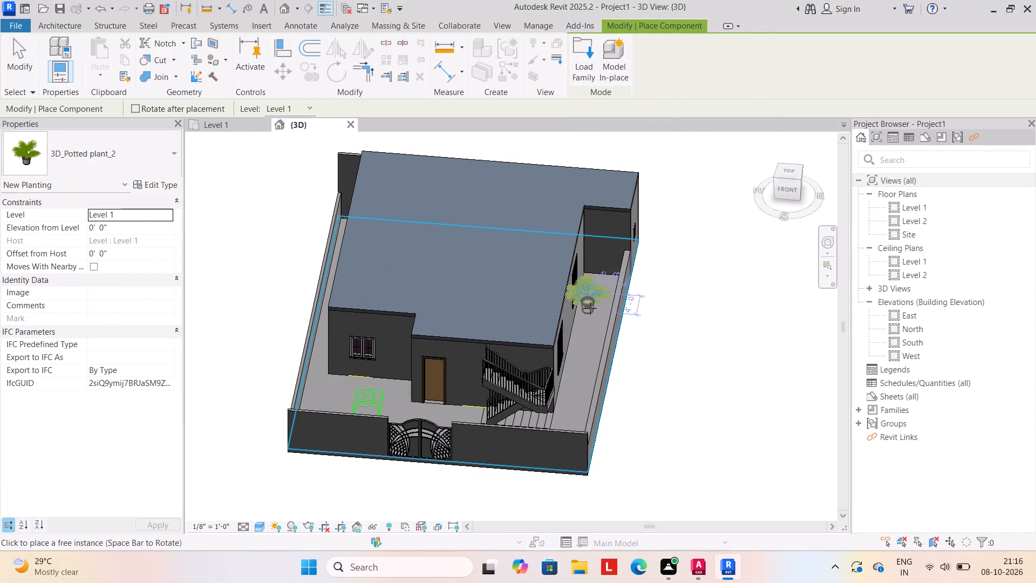
Place two 3D_Potted plant_2 instances on Level 1 in the east side passage, between the house and the compound wall.
scroll(591, 307, up, 7)
click(607, 303)
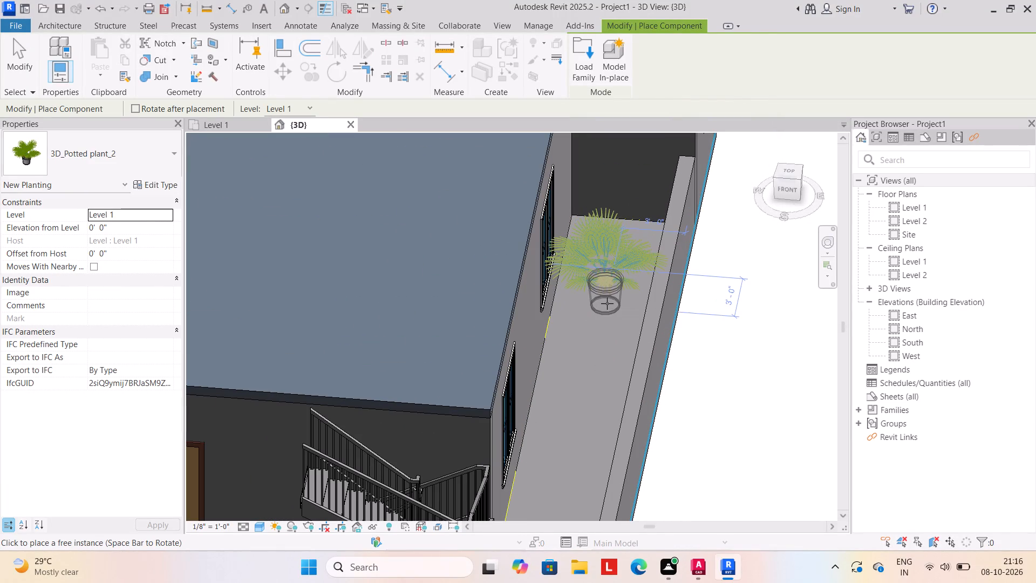
scroll(585, 432, down, 3)
middle_drag(585, 432, 611, 281)
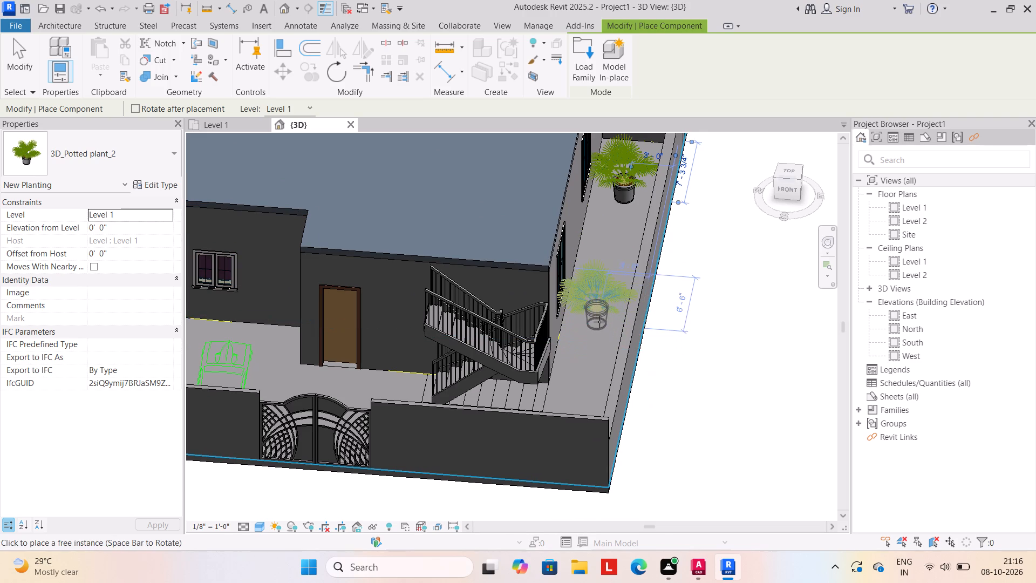
click(599, 322)
scroll(331, 362, down, 2)
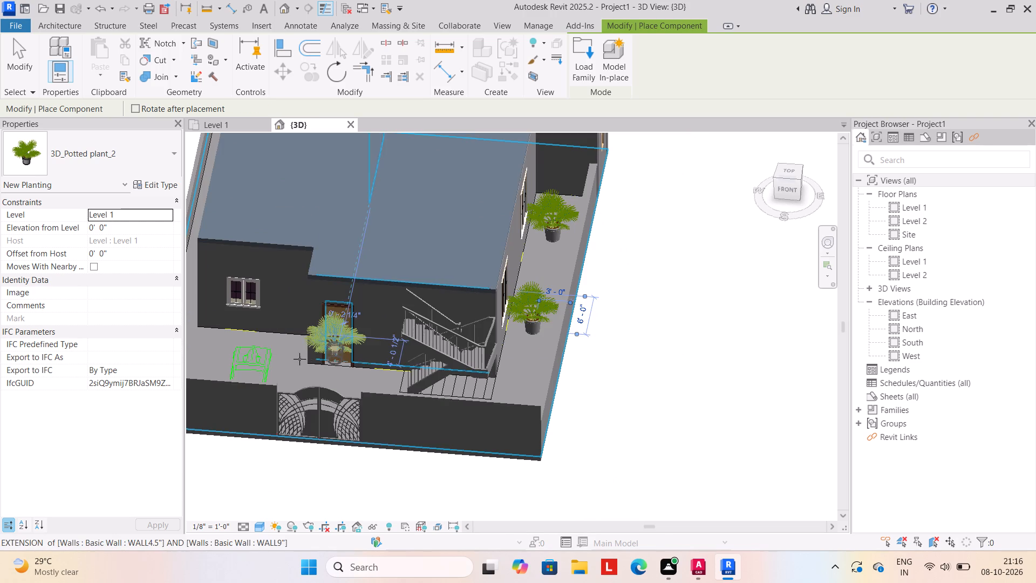
middle_drag(263, 349, 462, 369)
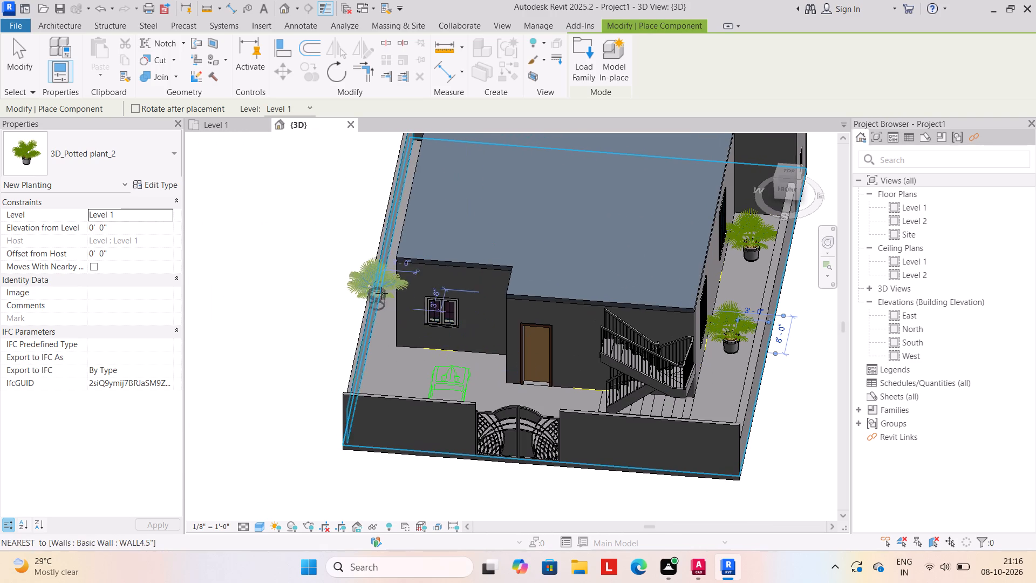
scroll(401, 251, up, 4)
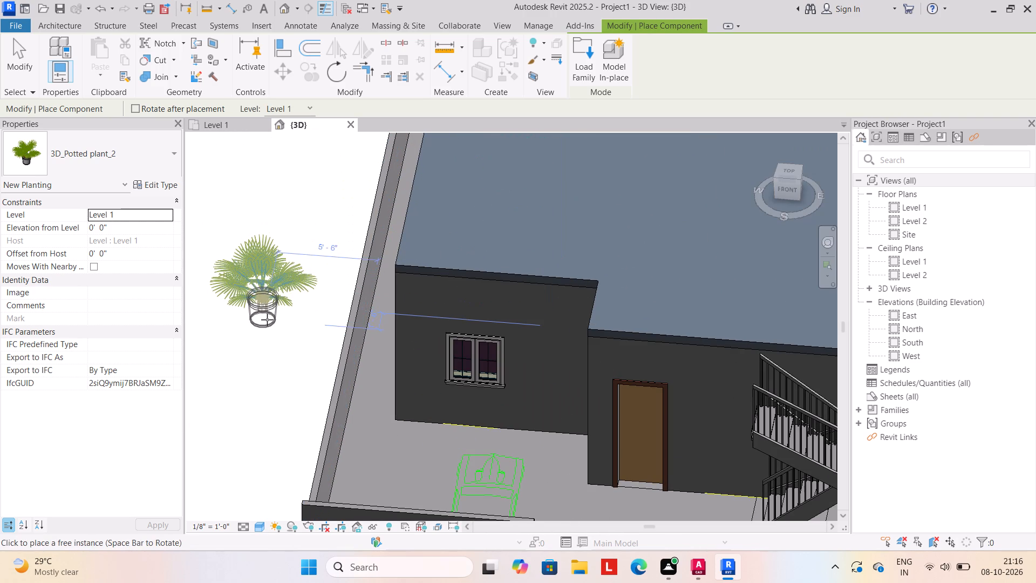
key(Escape)
key(Escape)
Delete the Generic - 12" roof from the house in the 3D view.
scroll(272, 352, down, 7)
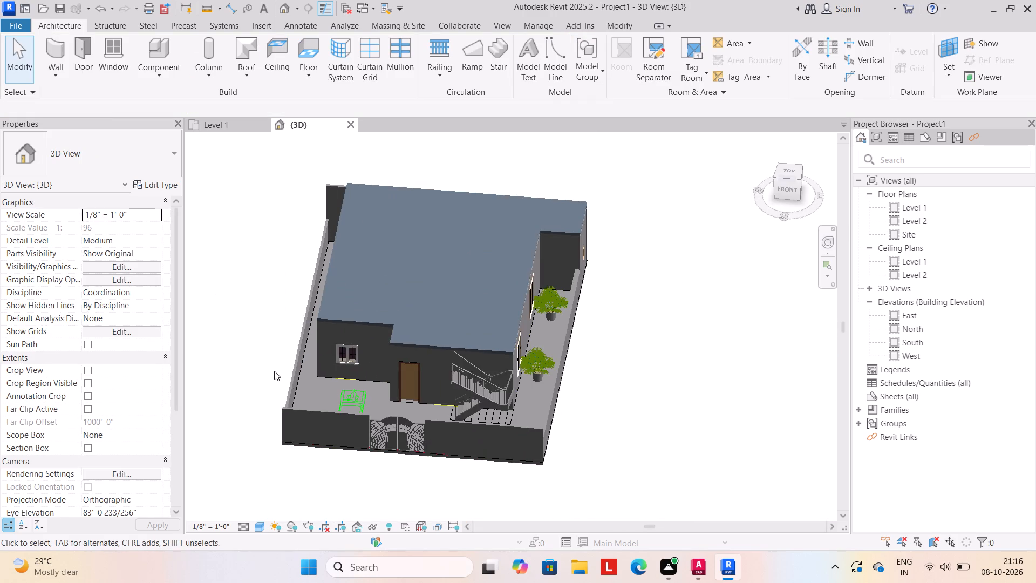
shift+middle_drag(509, 475, 523, 416)
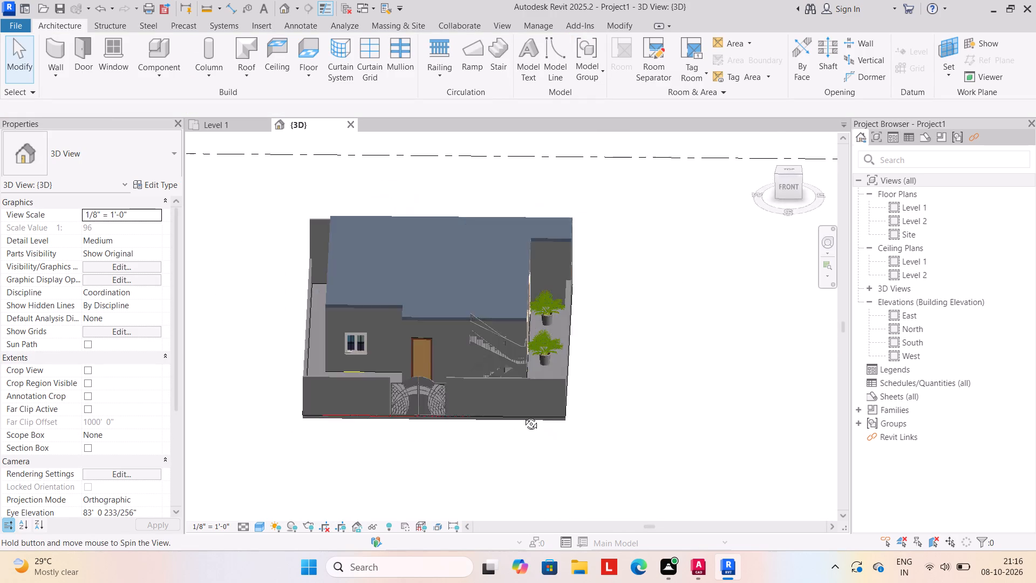
shift+middle_drag(523, 416, 542, 376)
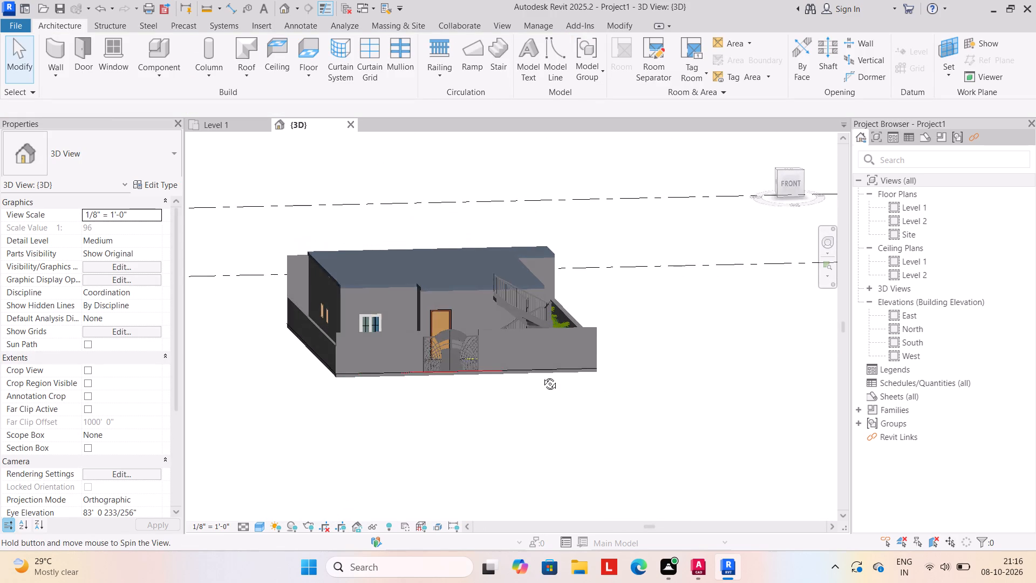
shift+middle_drag(542, 376, 542, 423)
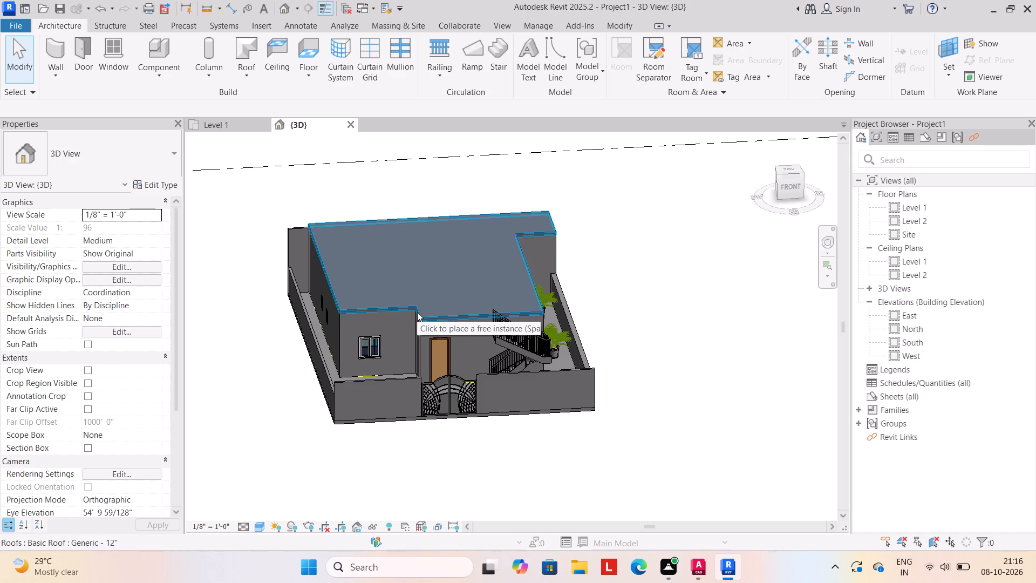
click(417, 312)
key(Delete)
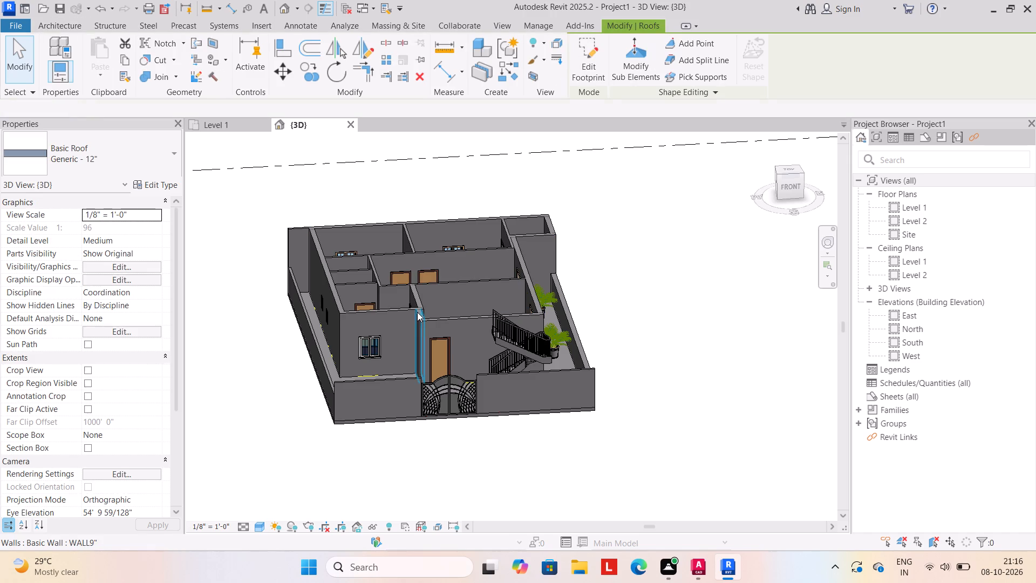
In the Level 1 plan, start a footprint roof based on Level 2 and sketch its rear boundary line with a 2' offset outside the rear wall.
click(245, 125)
scroll(285, 262, down, 1)
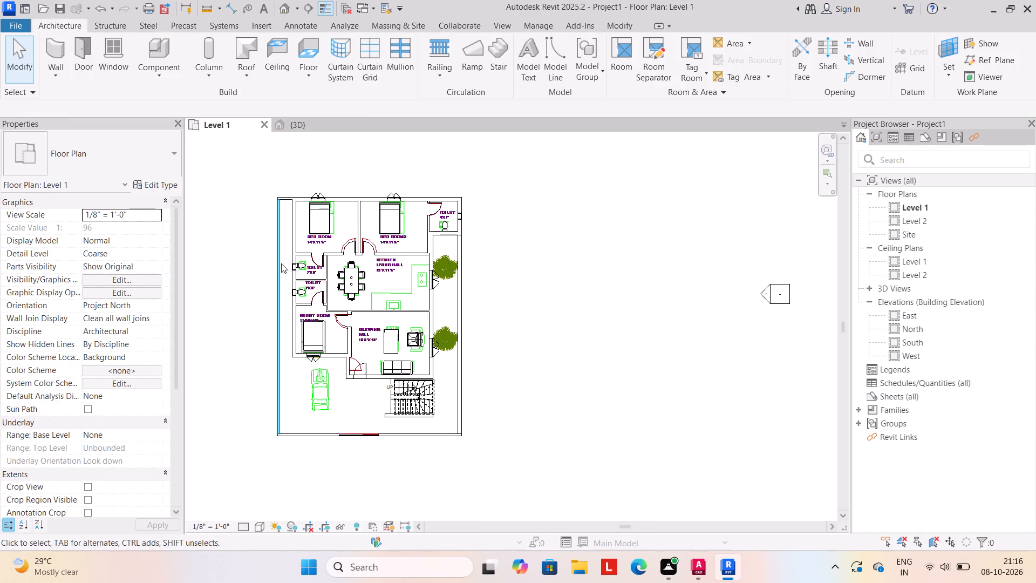
middle_drag(281, 263, 337, 265)
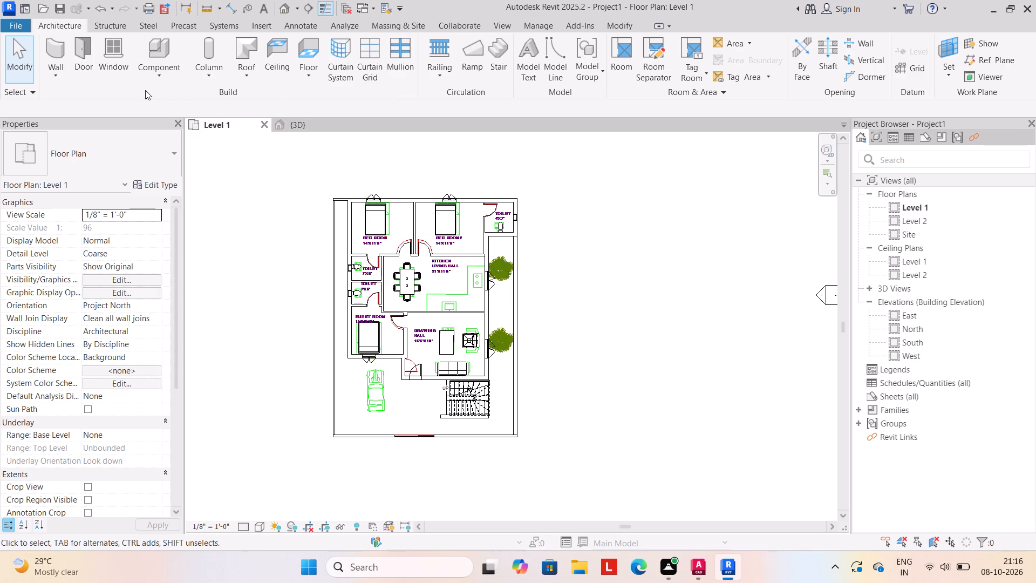
click(249, 75)
click(264, 93)
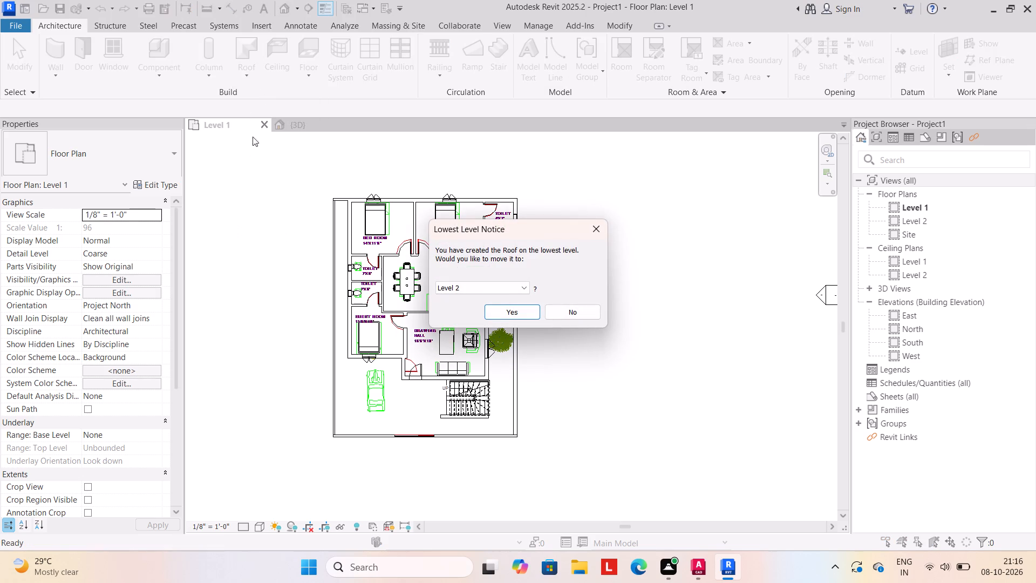
click(516, 310)
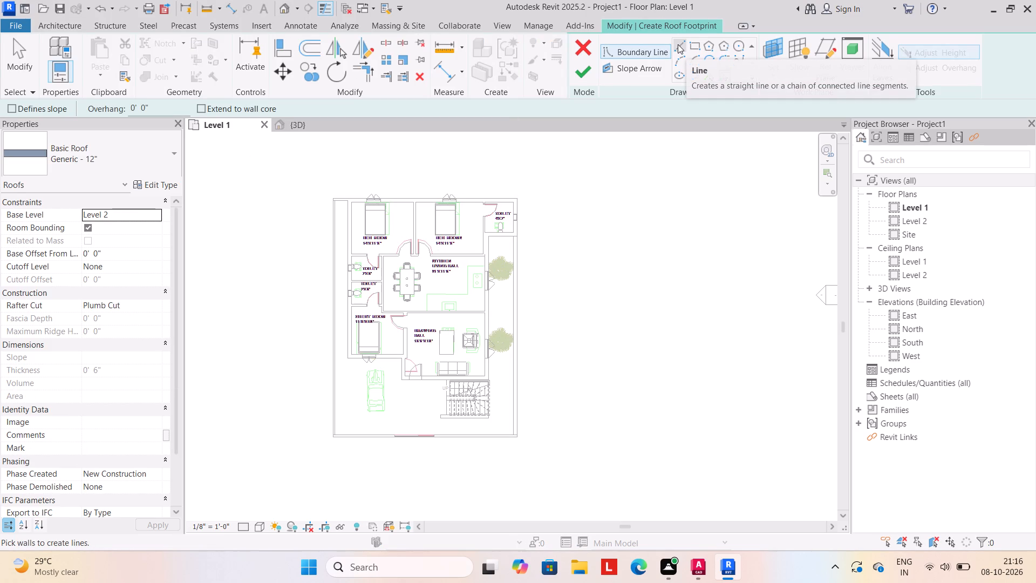
click(678, 44)
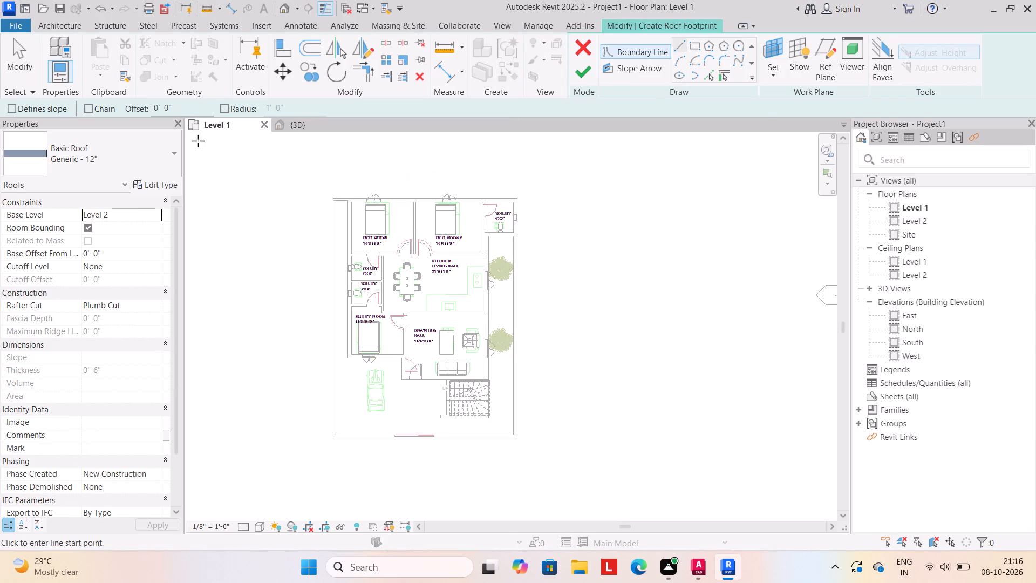
click(183, 103)
key(BackSpace)
key(BackSpace)
key(BackSpace)
key(BackSpace)
key(BackSpace)
key(BackSpace)
key(BackSpace)
key(BackSpace)
key(BackSpace)
key(BackSpace)
text(2')
key(Return)
scroll(360, 207, up, 1)
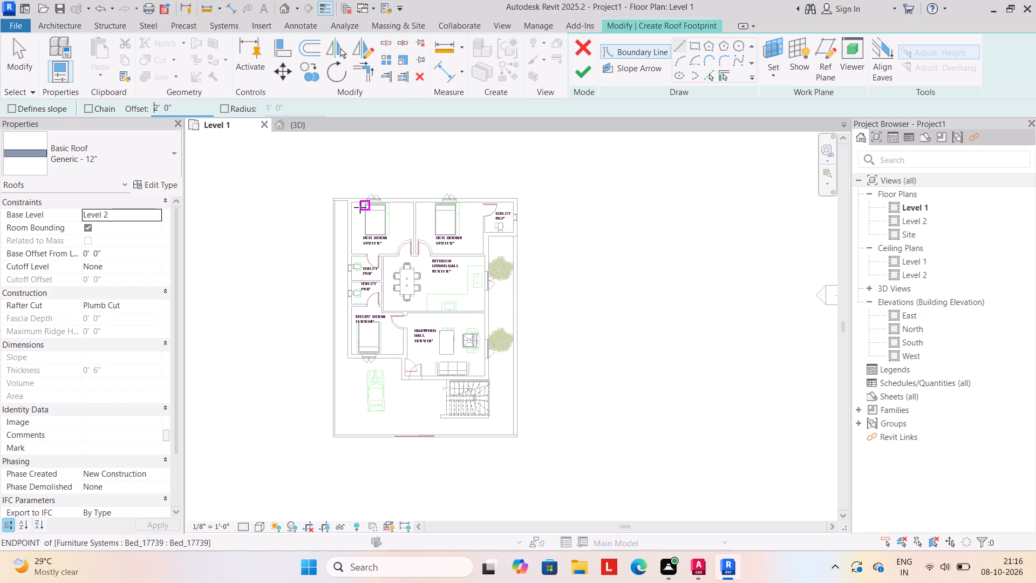
scroll(360, 207, up, 8)
click(314, 177)
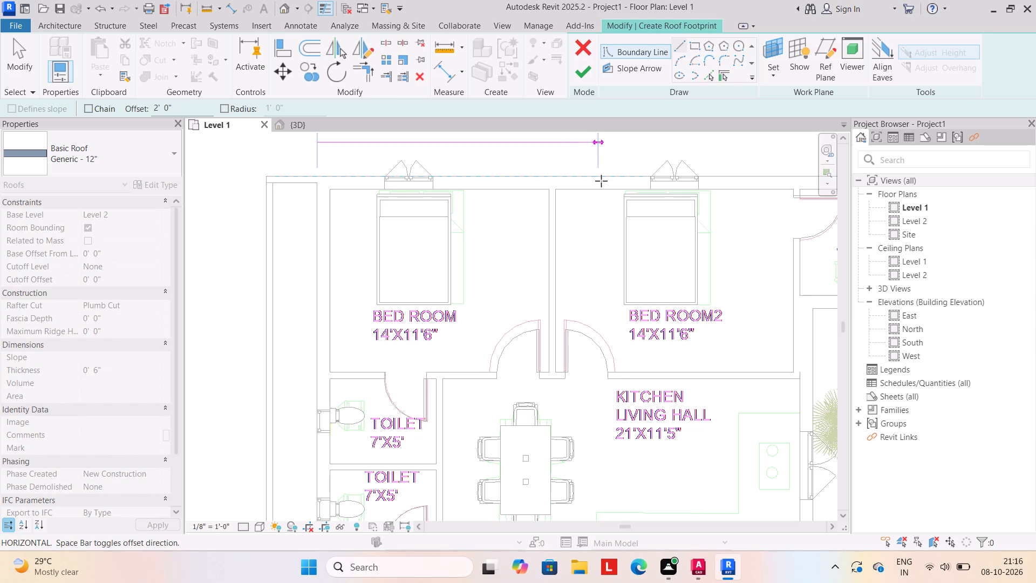
scroll(601, 181, down, 3)
middle_drag(602, 178, 426, 172)
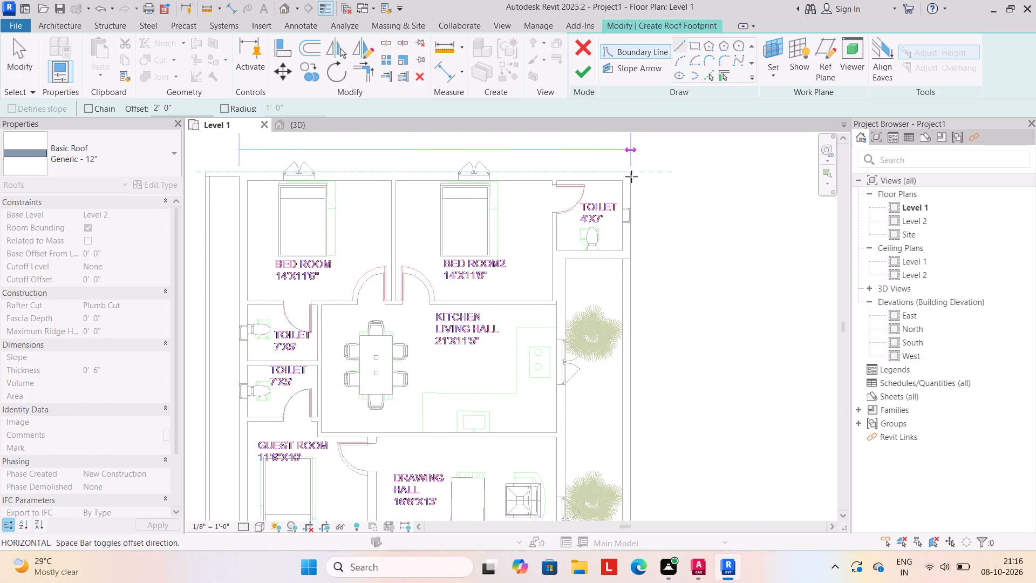
click(631, 177)
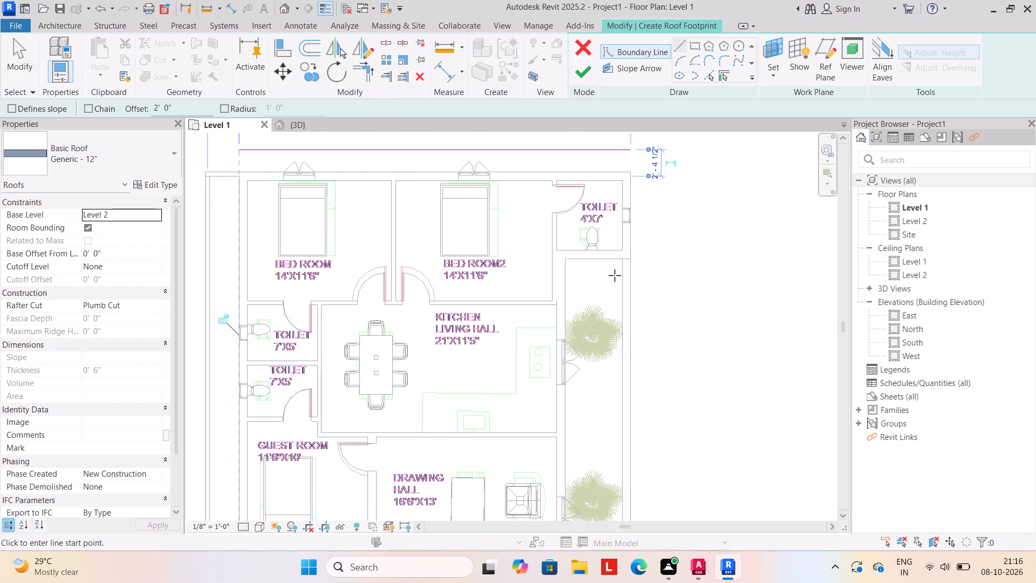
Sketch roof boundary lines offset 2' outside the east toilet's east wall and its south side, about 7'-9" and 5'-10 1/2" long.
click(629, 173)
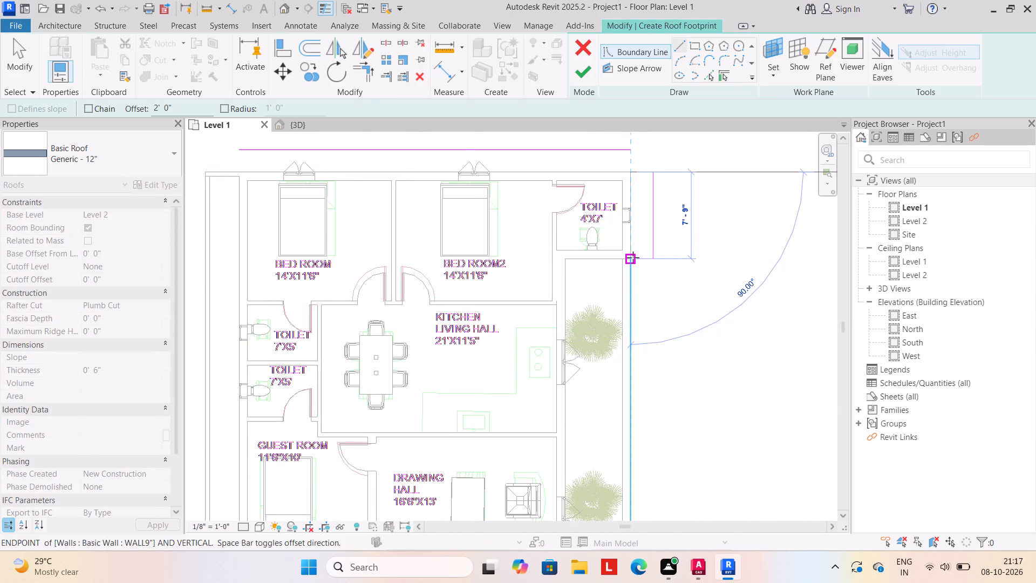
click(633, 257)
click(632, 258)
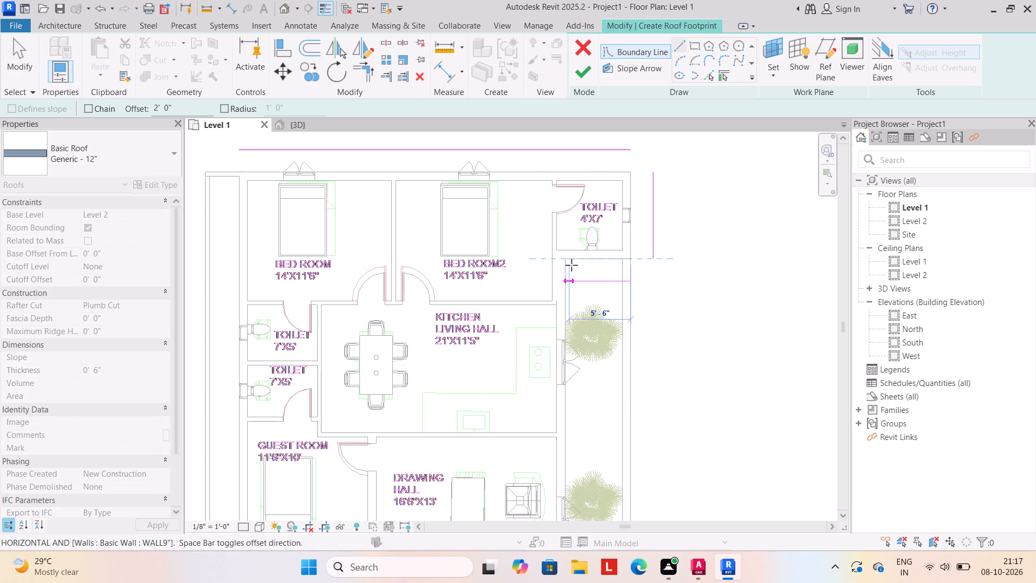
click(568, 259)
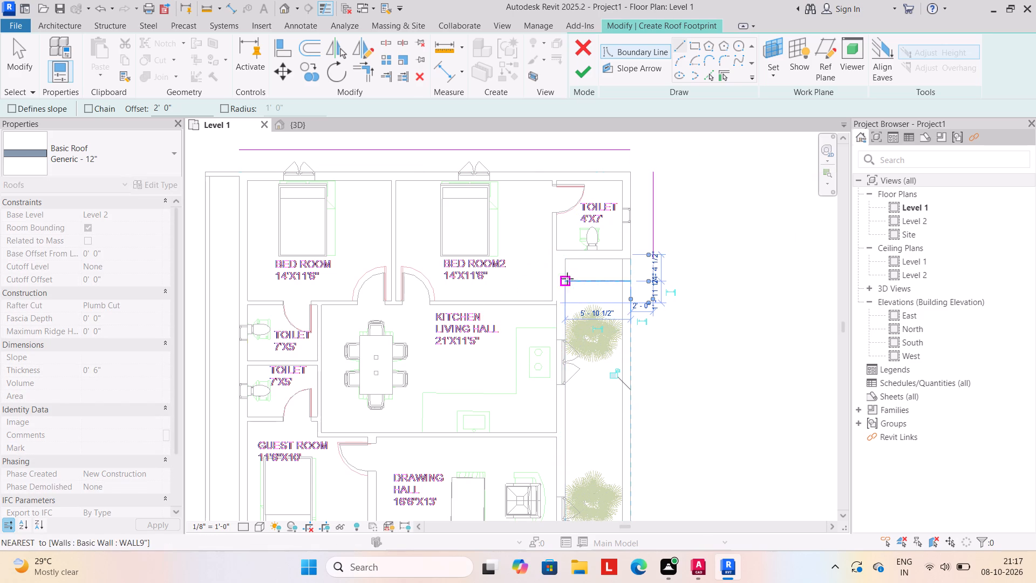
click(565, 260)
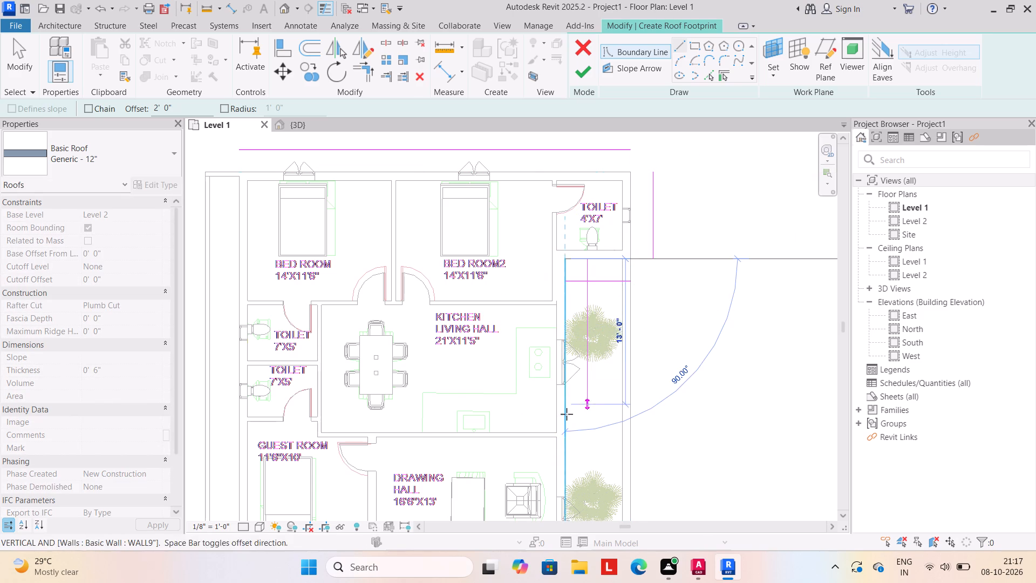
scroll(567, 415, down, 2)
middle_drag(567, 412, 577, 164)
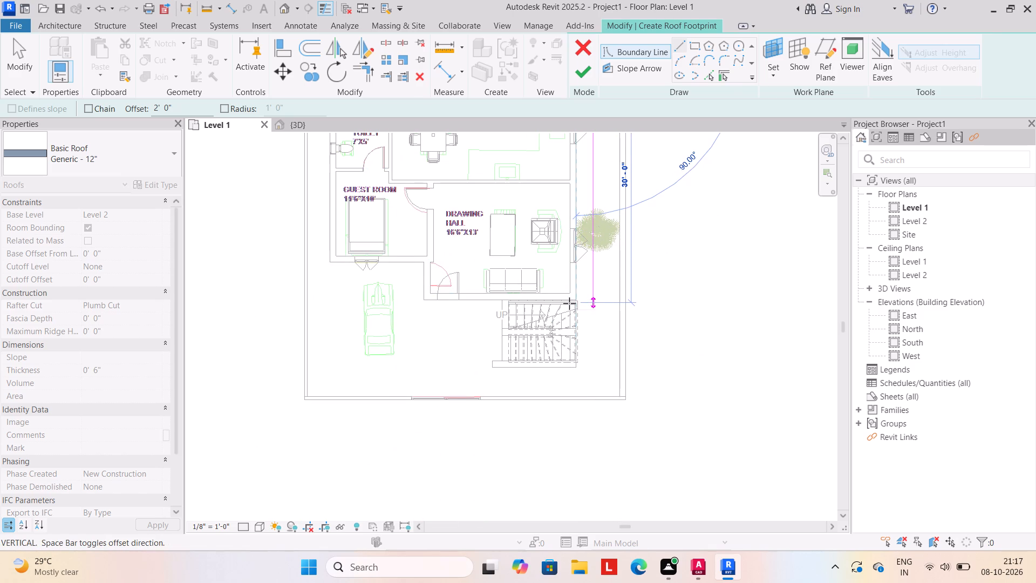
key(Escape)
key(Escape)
Delete the three offset boundary lines from the roof sketch: the rear line and the two beside the east toilet.
scroll(526, 270, down, 6)
middle_drag(499, 256, 515, 375)
scroll(520, 376, down, 1)
key(Escape)
scroll(553, 265, up, 5)
click(553, 267)
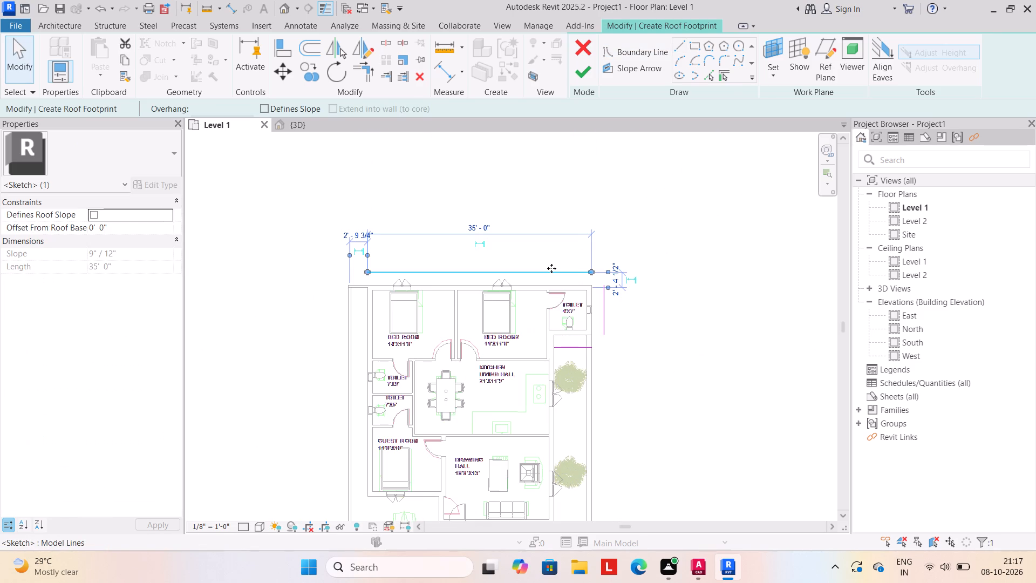
key(Delete)
click(602, 302)
key(Delete)
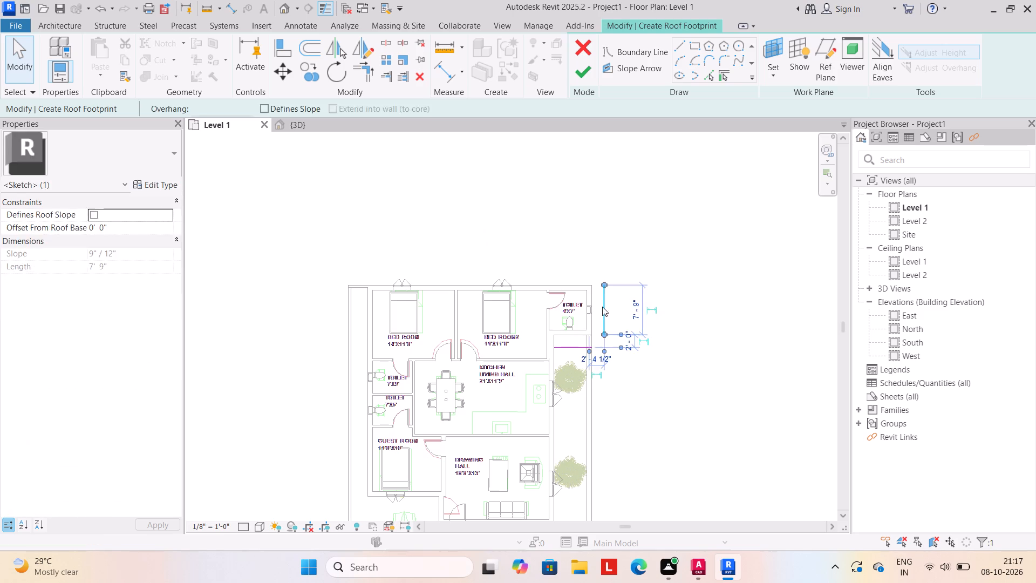
click(570, 345)
key(Delete)
Sketch the roof's rear boundary line with no offset along the rear wall's outer face, from the house's northwest corner to its northeast corner.
scroll(632, 336, down, 1)
middle_drag(631, 329, 625, 233)
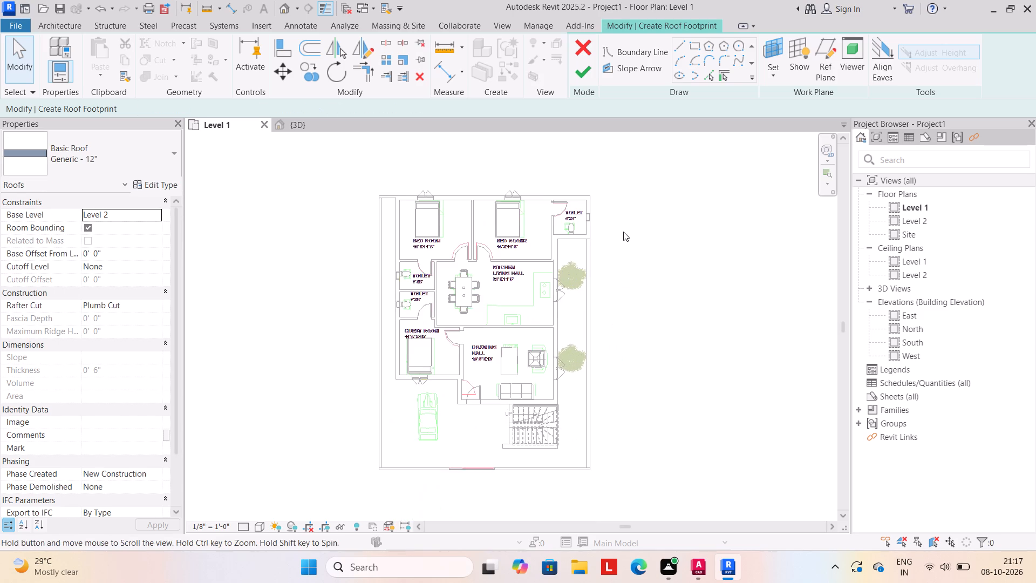
scroll(621, 234, down, 1)
scroll(592, 191, up, 1)
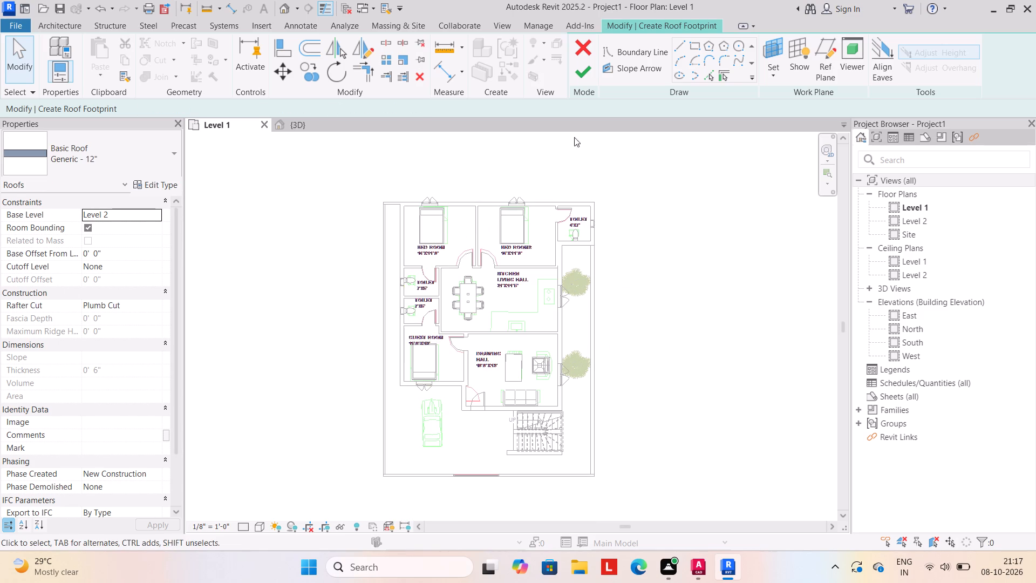
click(679, 44)
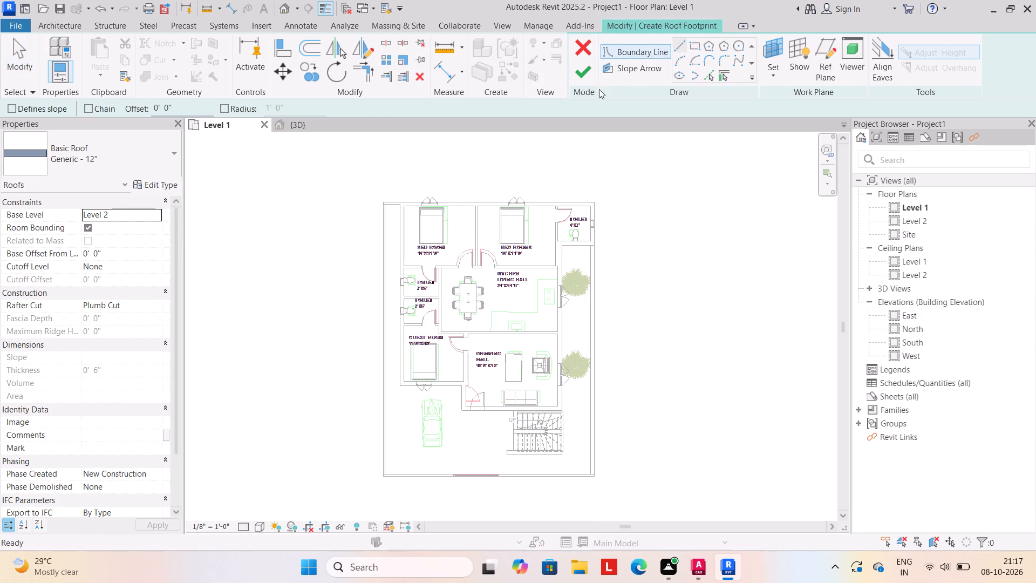
scroll(410, 206, up, 3)
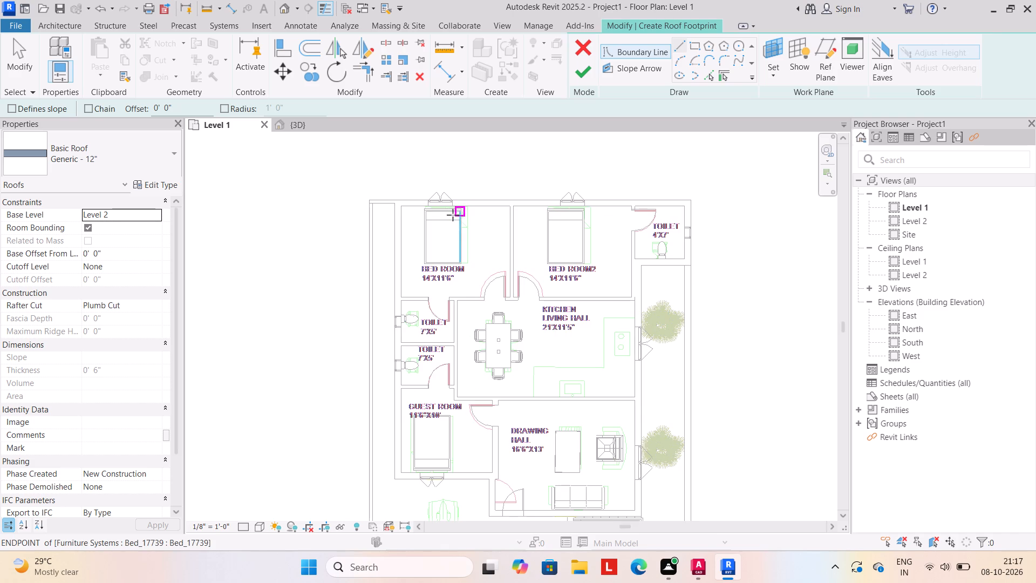
scroll(427, 216, up, 1)
middle_drag(427, 216, 387, 206)
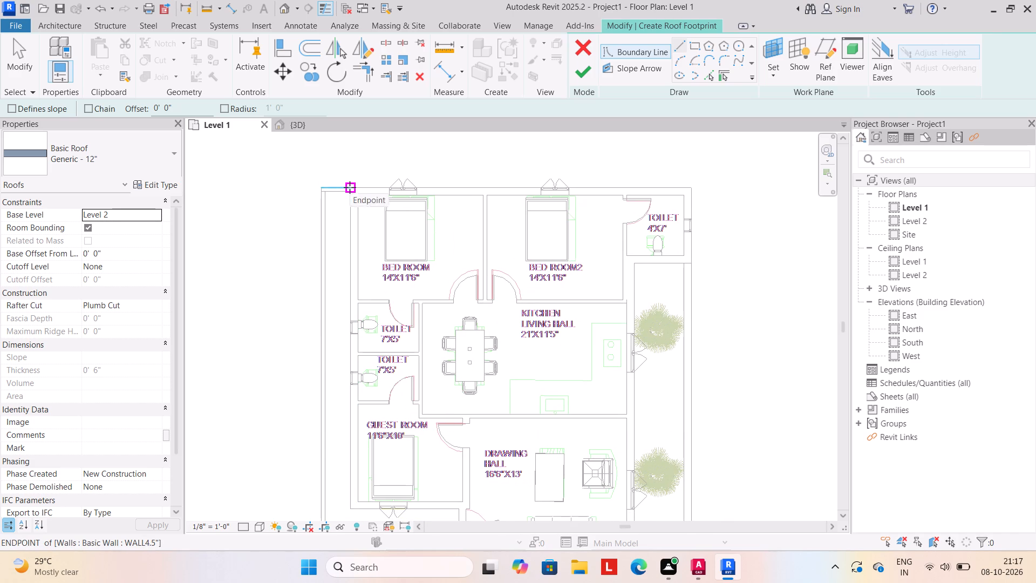
scroll(356, 188, up, 4)
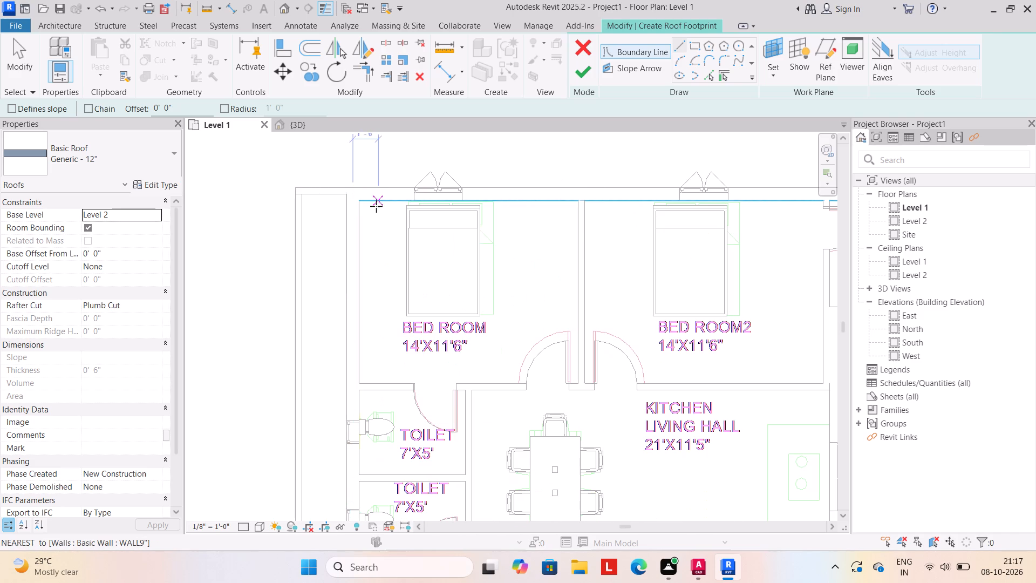
click(345, 187)
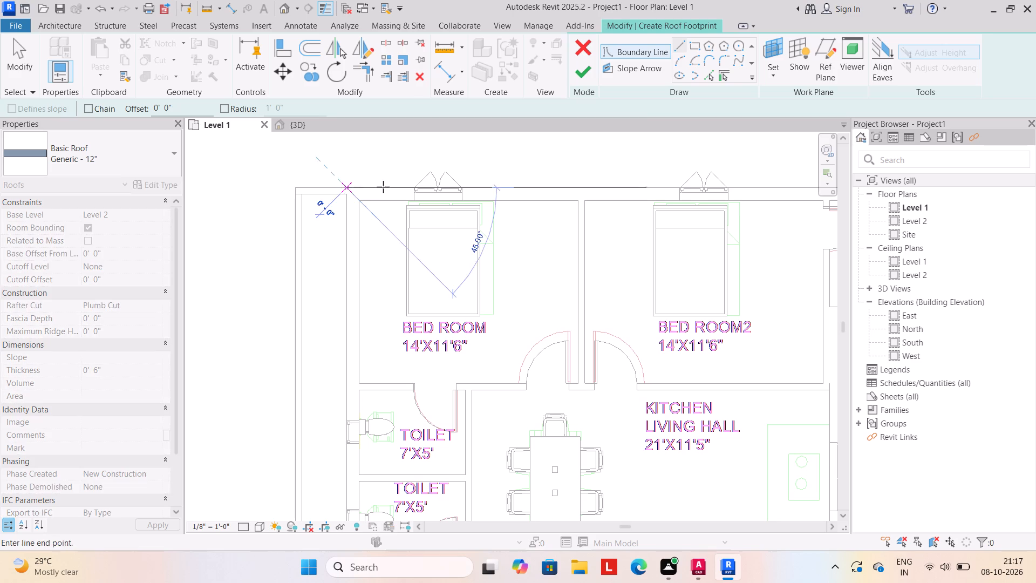
scroll(657, 190, down, 2)
middle_drag(656, 189, 452, 148)
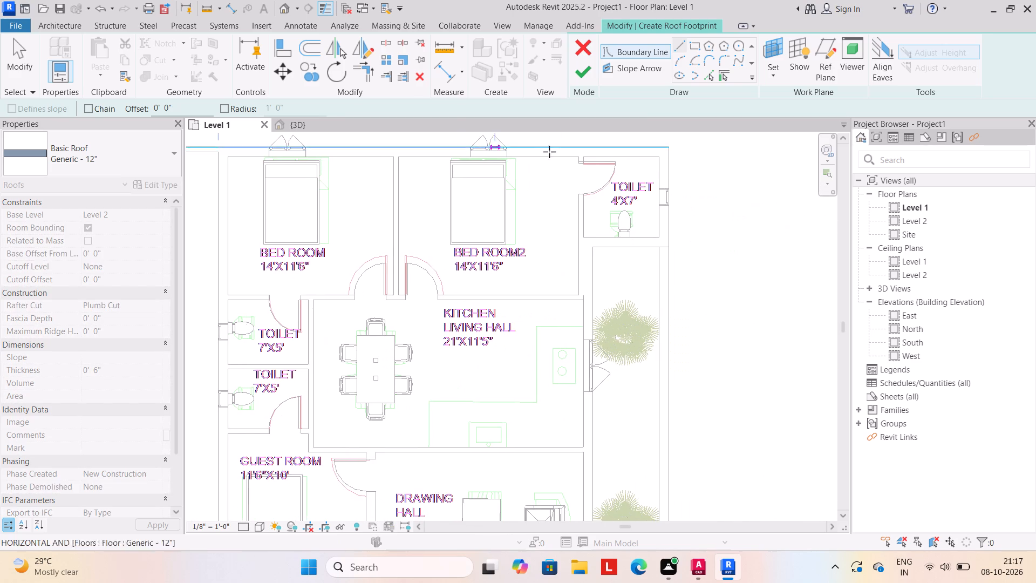
click(667, 148)
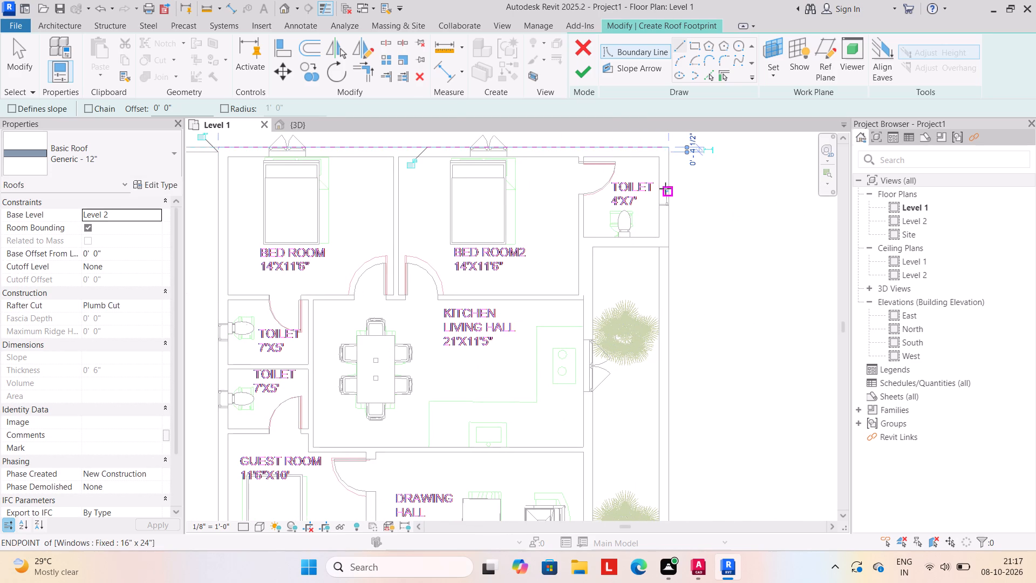
Sketch the boundary around the east toilet, about 7'-9" down its east wall and about 5'-10 1/2" along its south wall.
drag(667, 147, 671, 171)
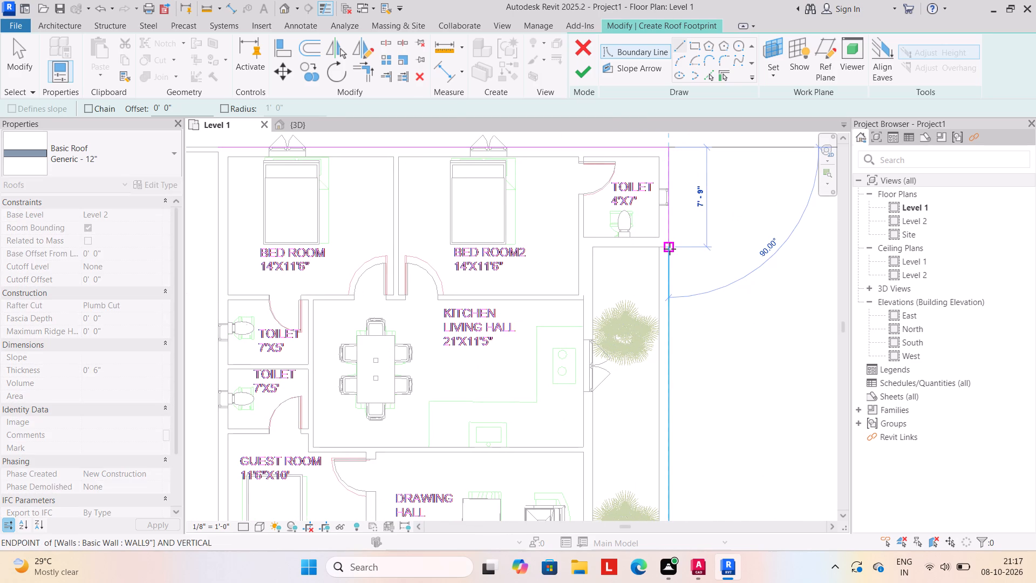
click(670, 249)
click(667, 246)
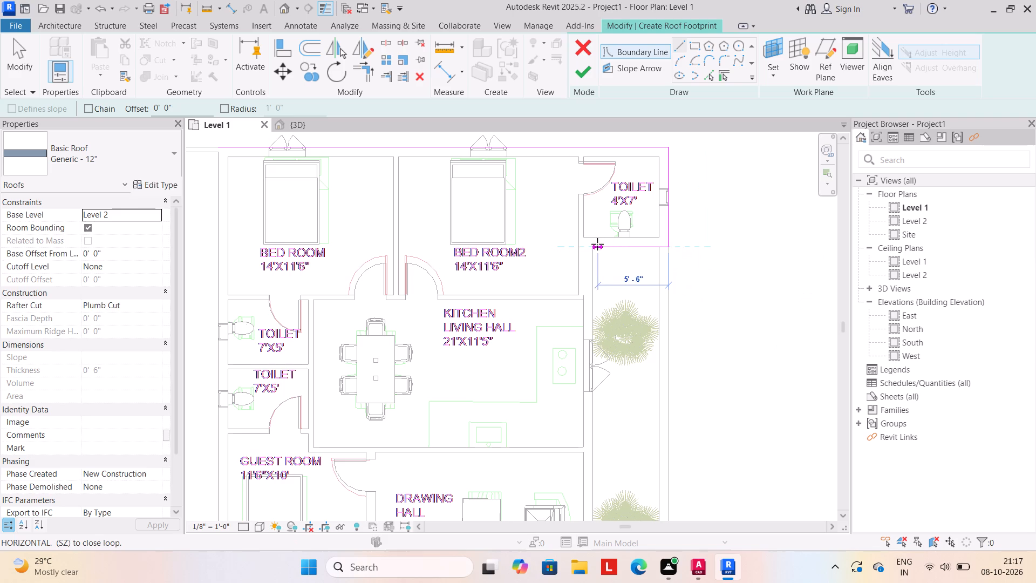
click(594, 247)
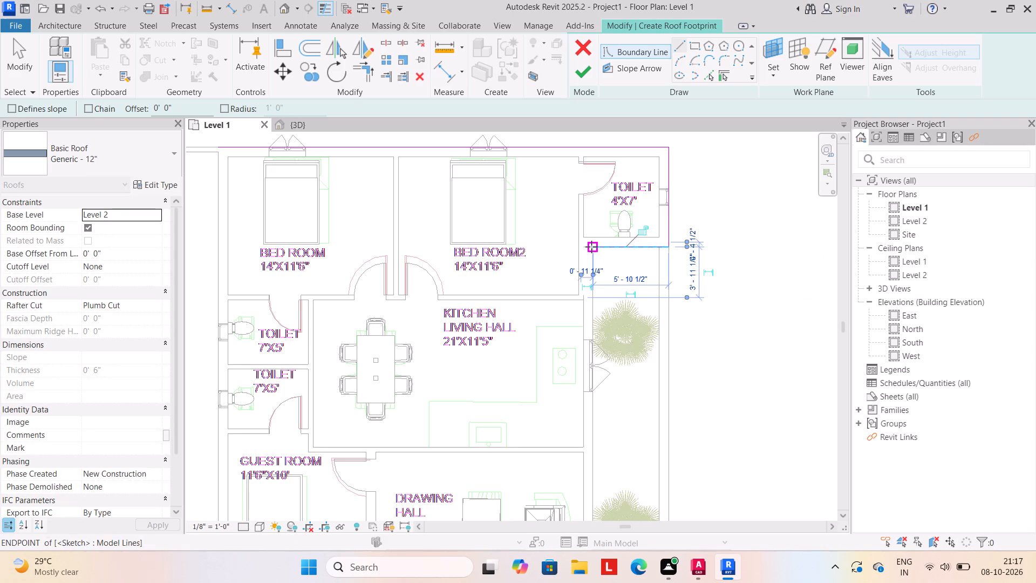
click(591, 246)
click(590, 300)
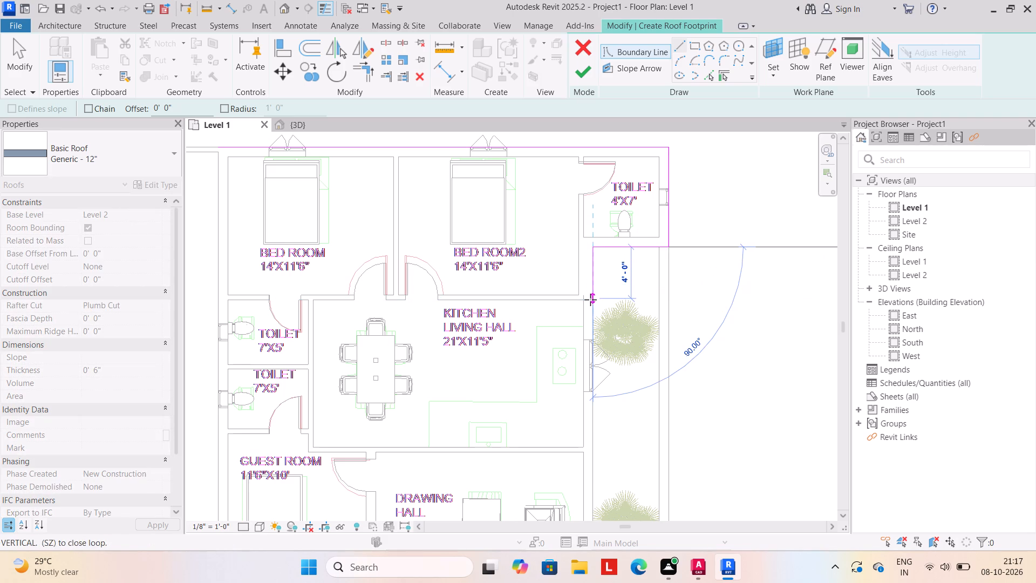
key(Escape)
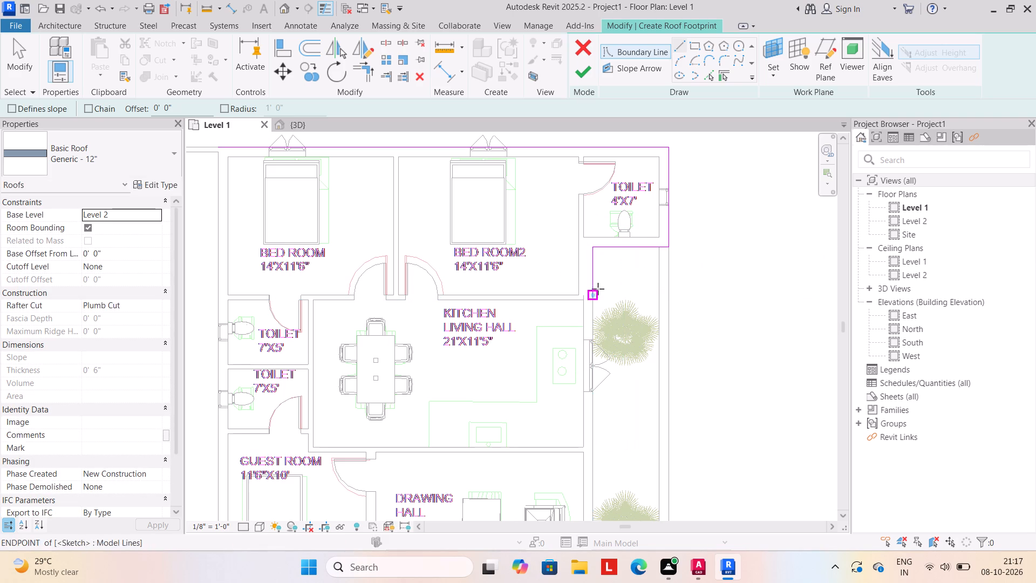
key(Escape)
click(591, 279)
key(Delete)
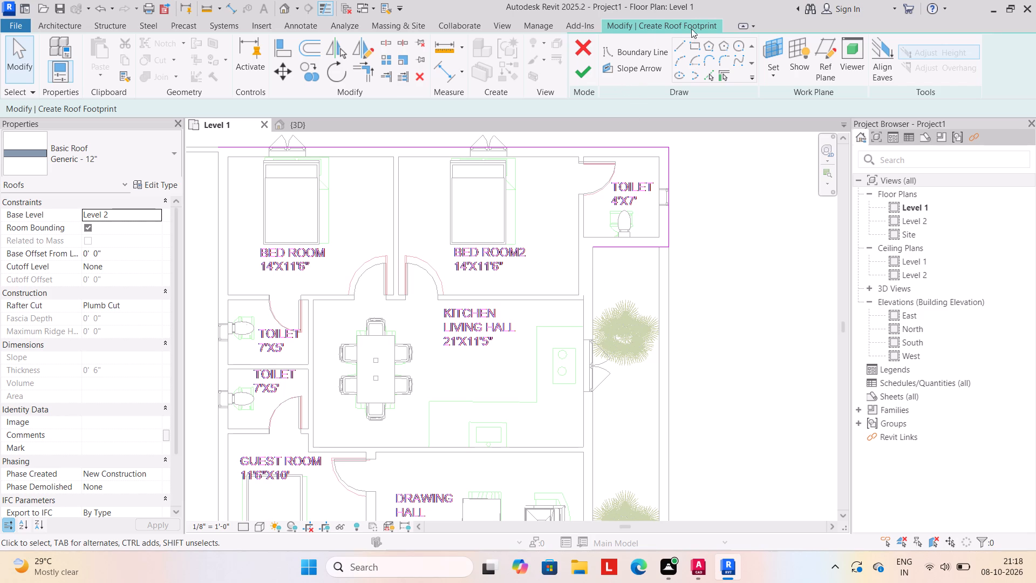
Sketch the east boundary line, about 30' long, from the toilet's inner corner to the drawing hall's southeast corner by the stairs.
click(681, 44)
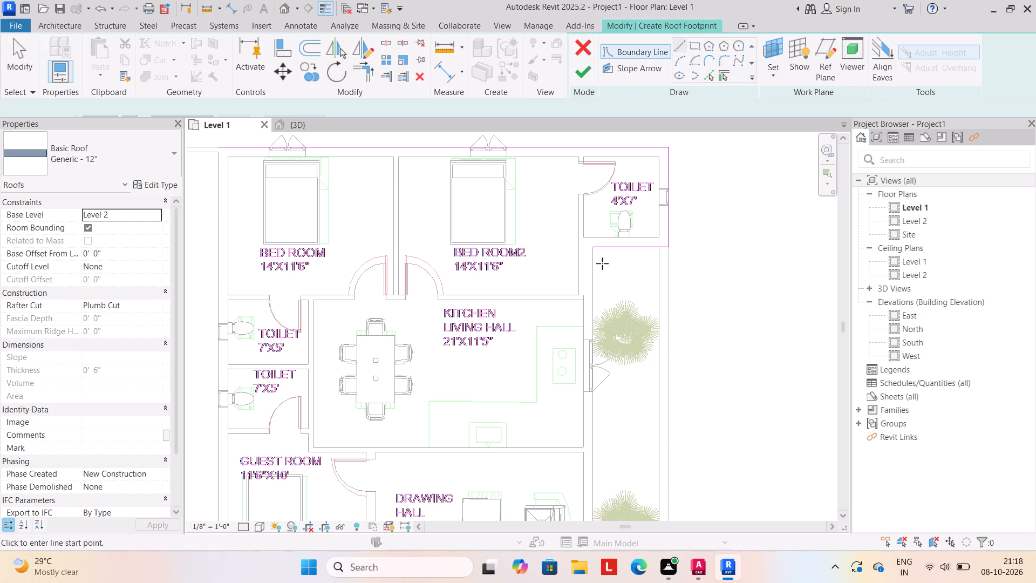
drag(592, 249, 592, 256)
scroll(596, 434, down, 2)
middle_drag(595, 429, 594, 264)
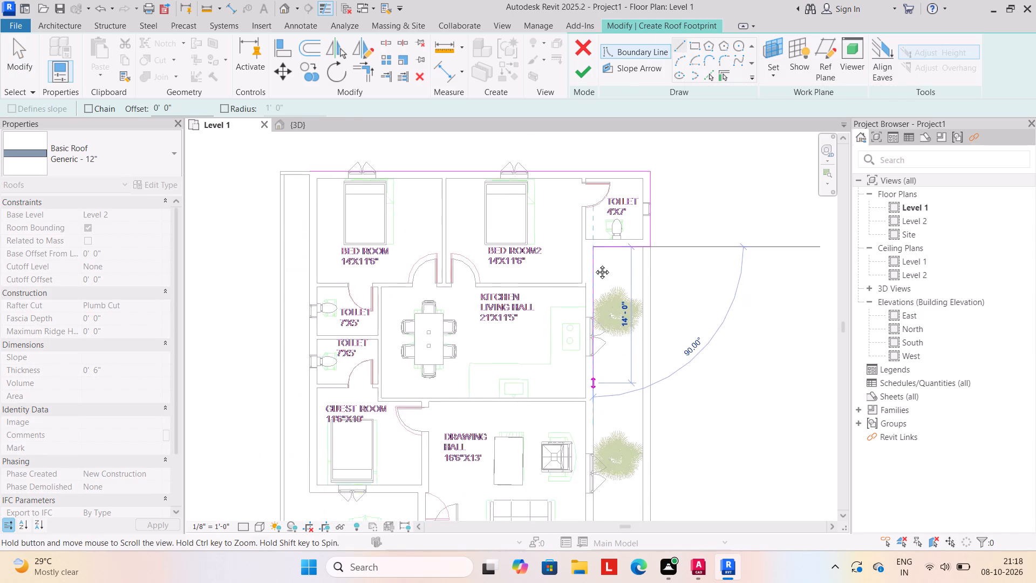
middle_drag(594, 264, 594, 257)
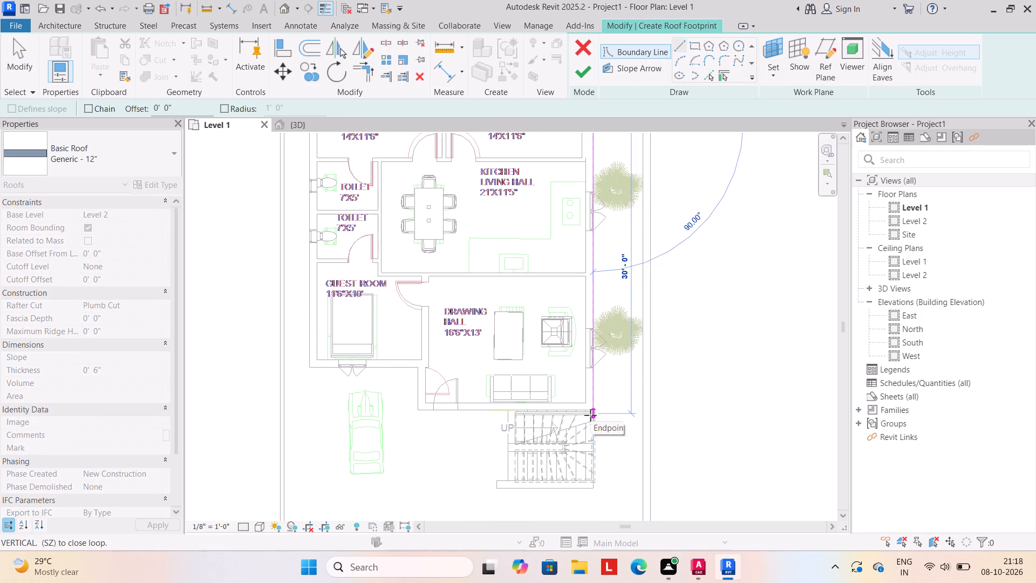
scroll(590, 415, up, 9)
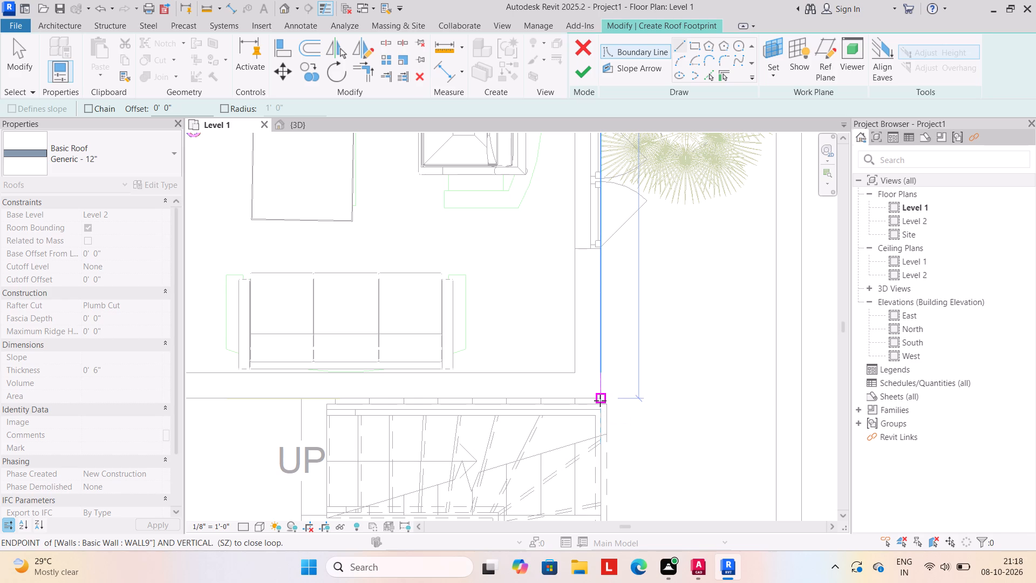
click(600, 401)
Sketch the stepped front boundary along the drawing hall's front wall, the jog beside the entrance door and the guest room's front wall.
click(601, 401)
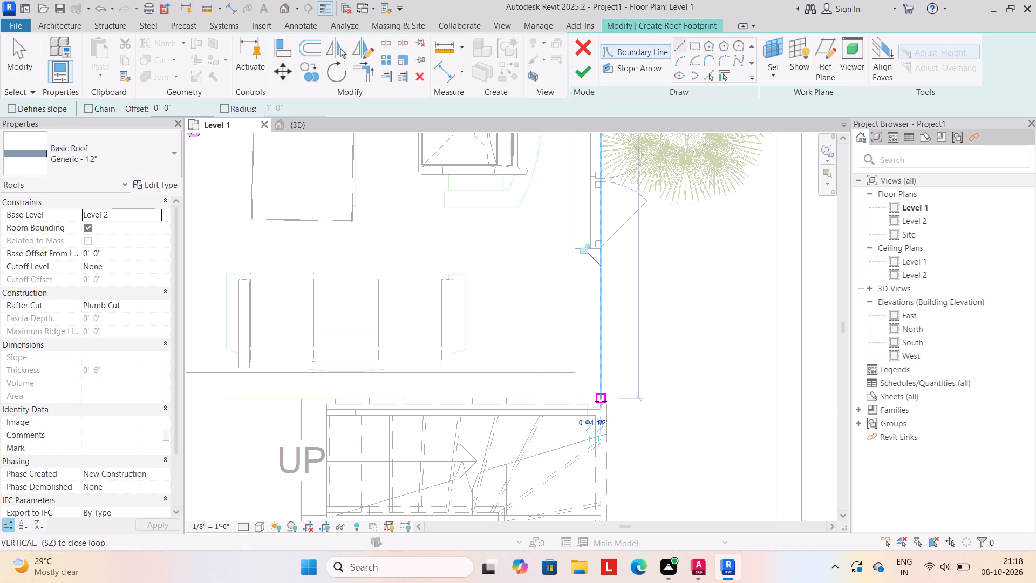
scroll(403, 401, down, 4)
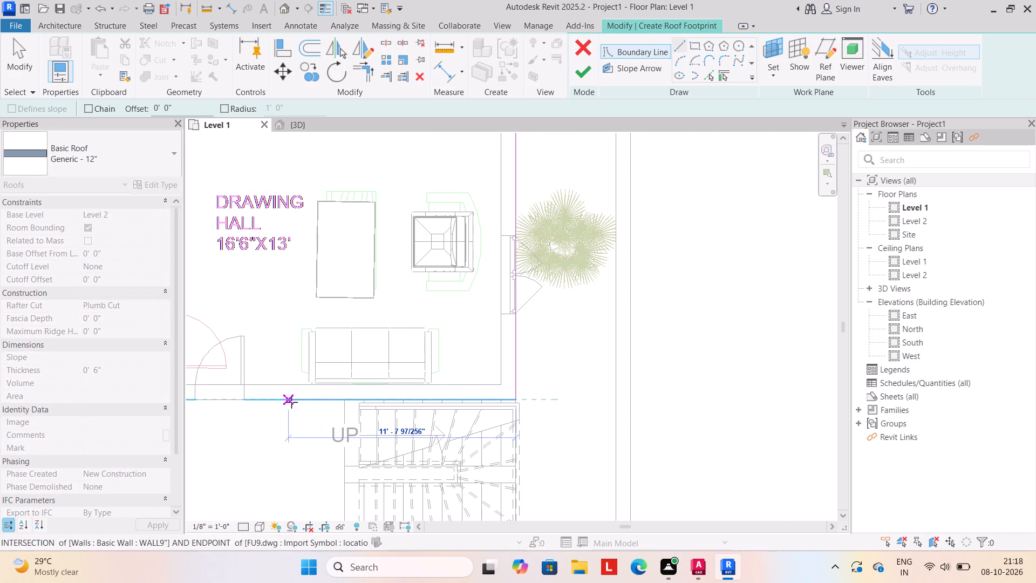
middle_drag(291, 402, 558, 391)
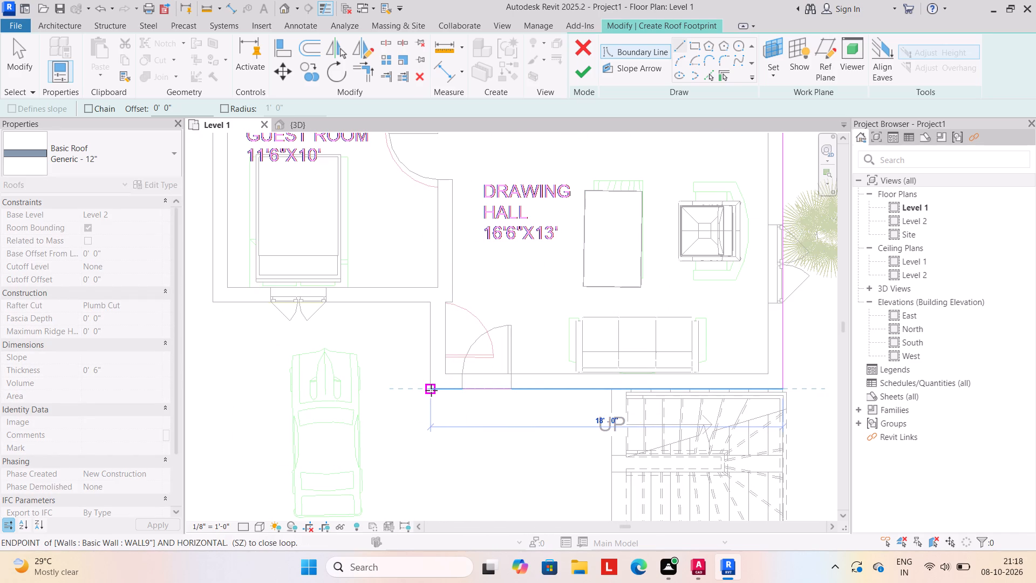
click(431, 390)
click(430, 388)
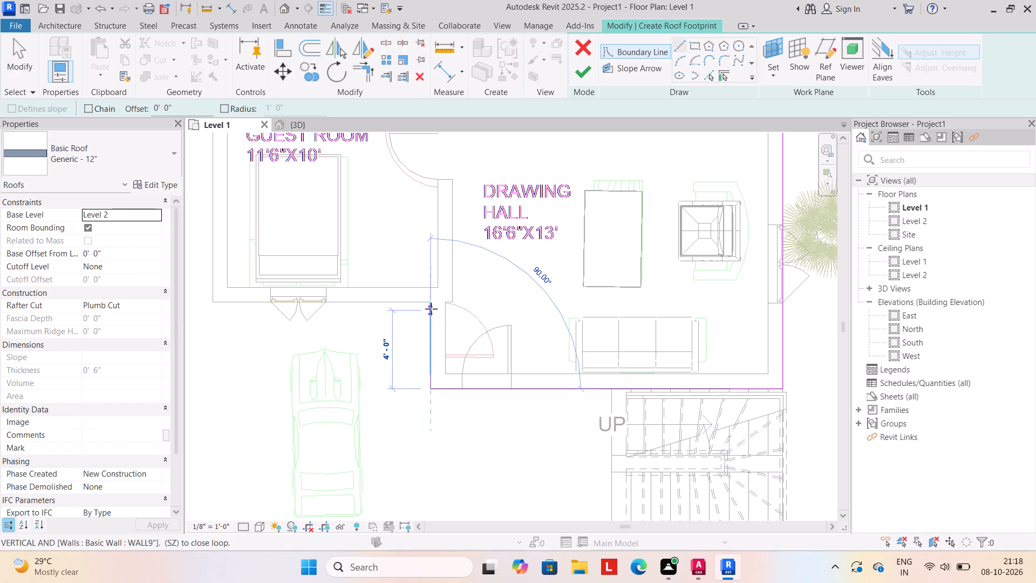
click(431, 303)
click(428, 300)
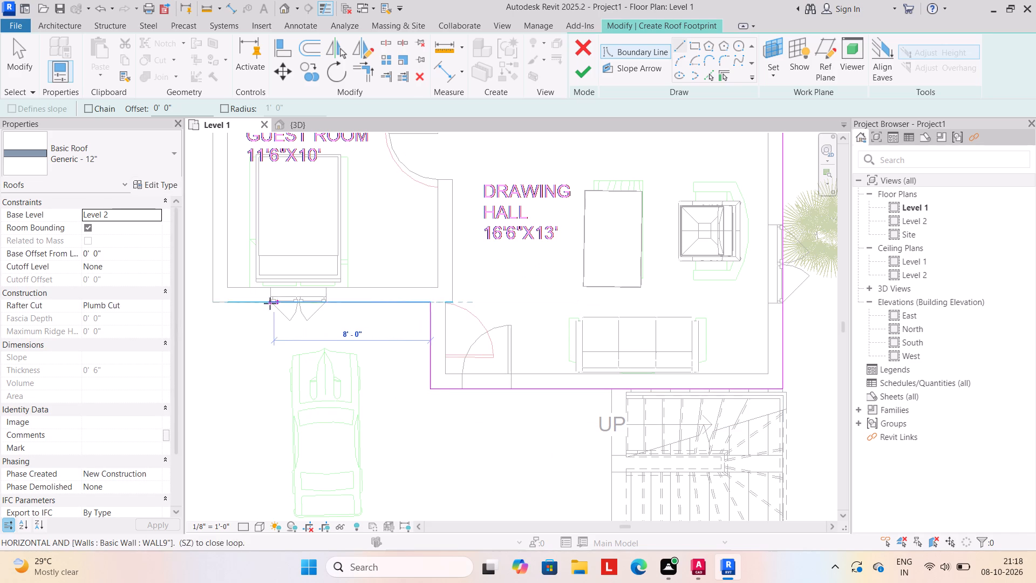
click(212, 303)
Close the roof footprint with a west boundary line from the guest room's southwest corner to the house's northwest corner.
scroll(218, 286, down, 2)
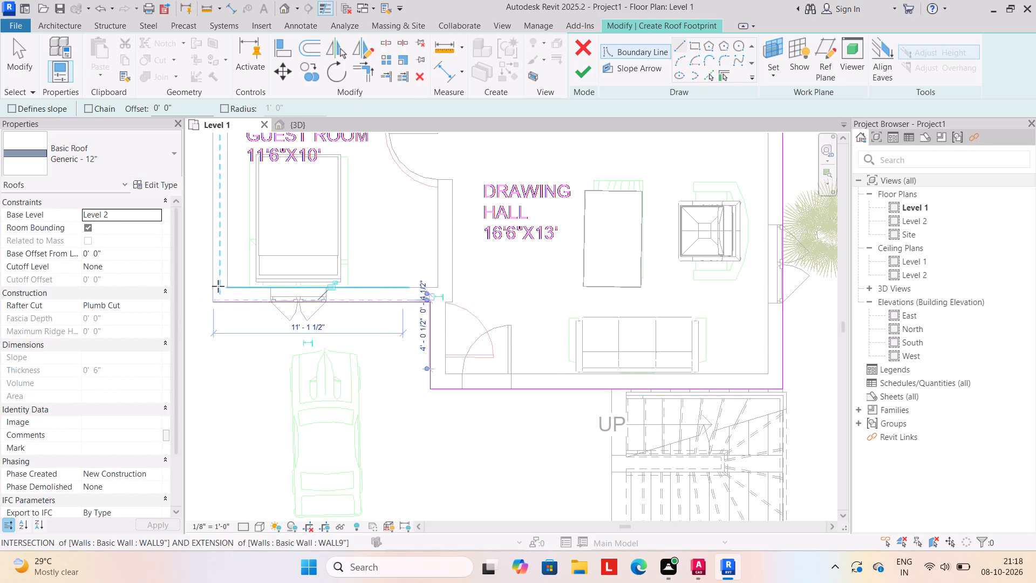
middle_drag(221, 285, 442, 432)
click(433, 444)
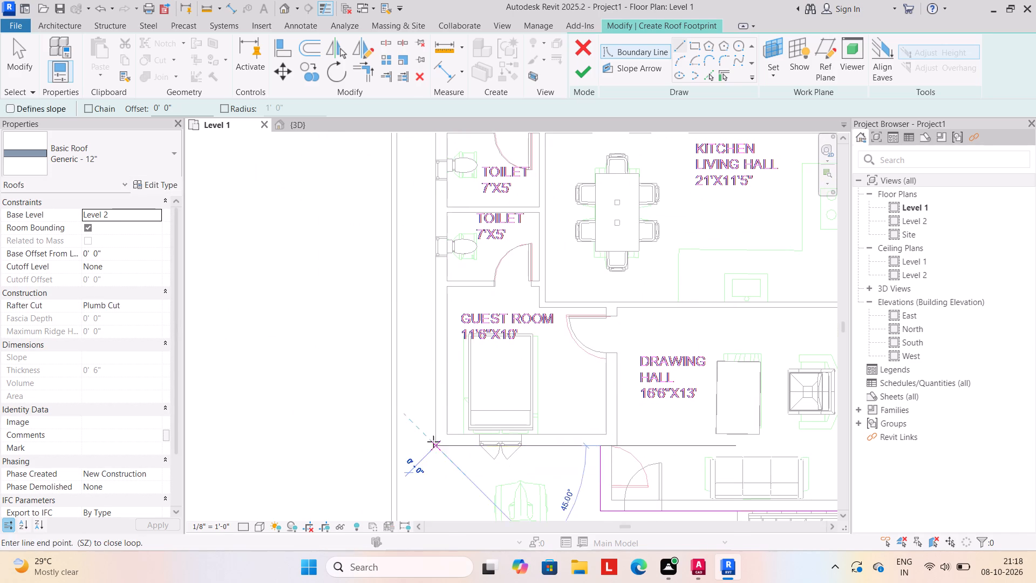
scroll(438, 198, down, 4)
middle_drag(441, 178, 437, 378)
click(433, 256)
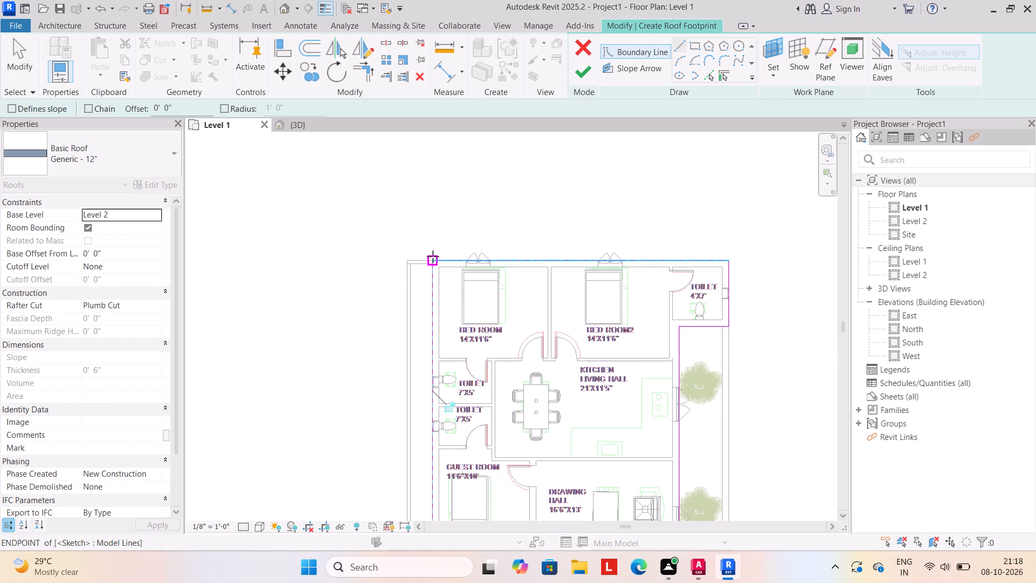
key(Escape)
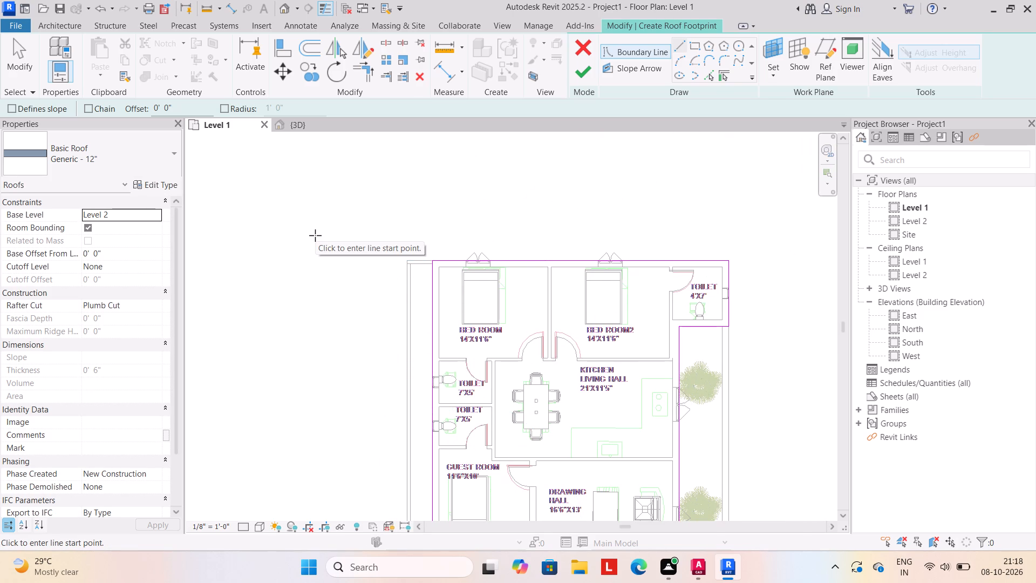
Finish the Level 2 roof footprint and check the completed roof over the house in the 3D view.
click(580, 77)
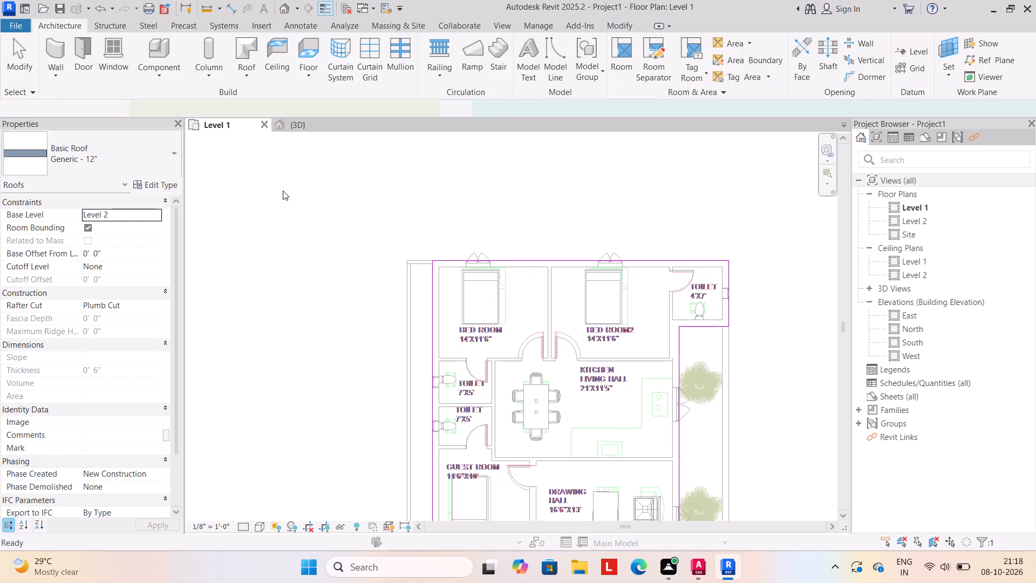
click(310, 128)
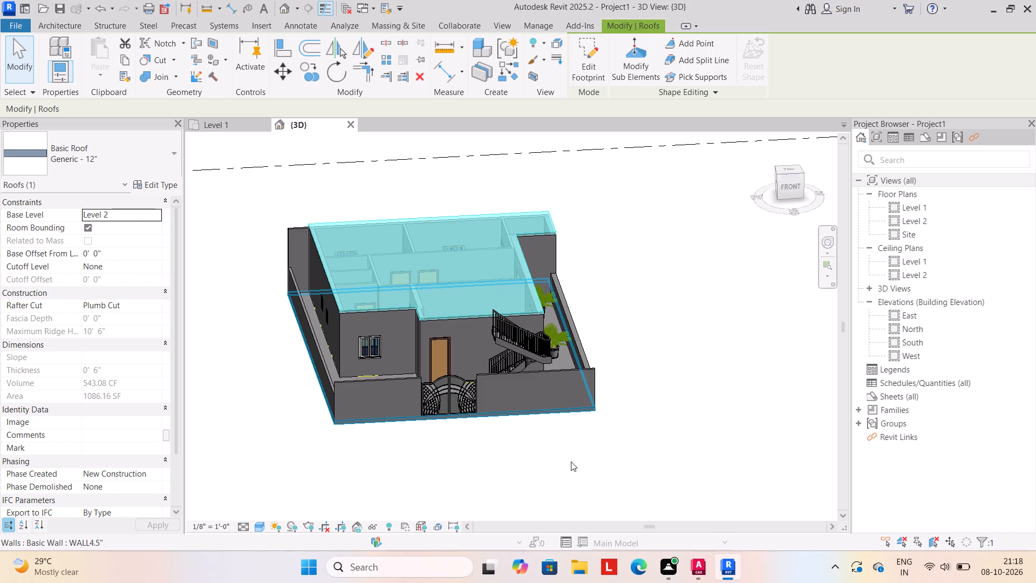
click(636, 431)
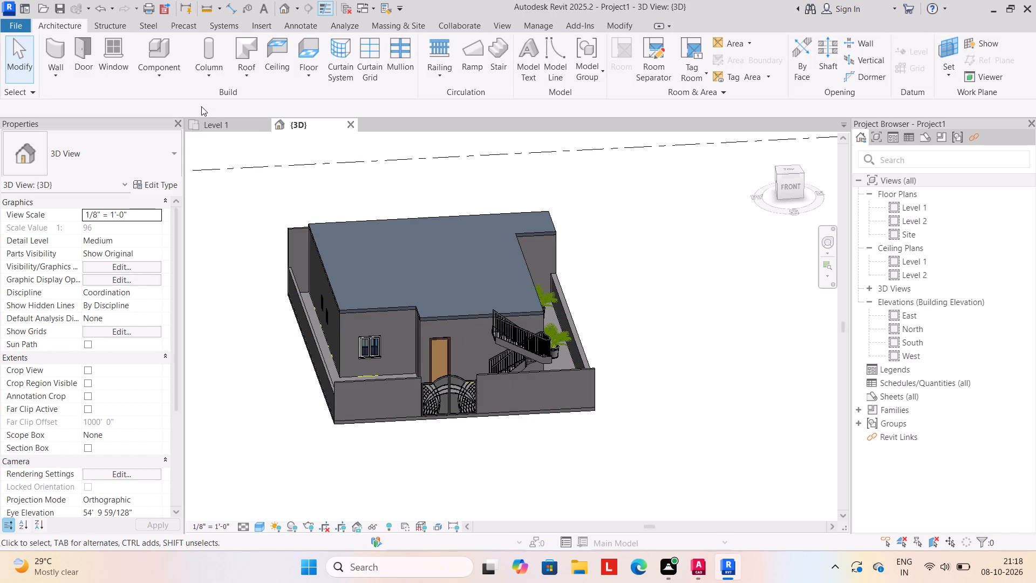
In the North elevation, add a level offset 6" above Level 2 by picking the Level 2 line.
double_click(980, 327)
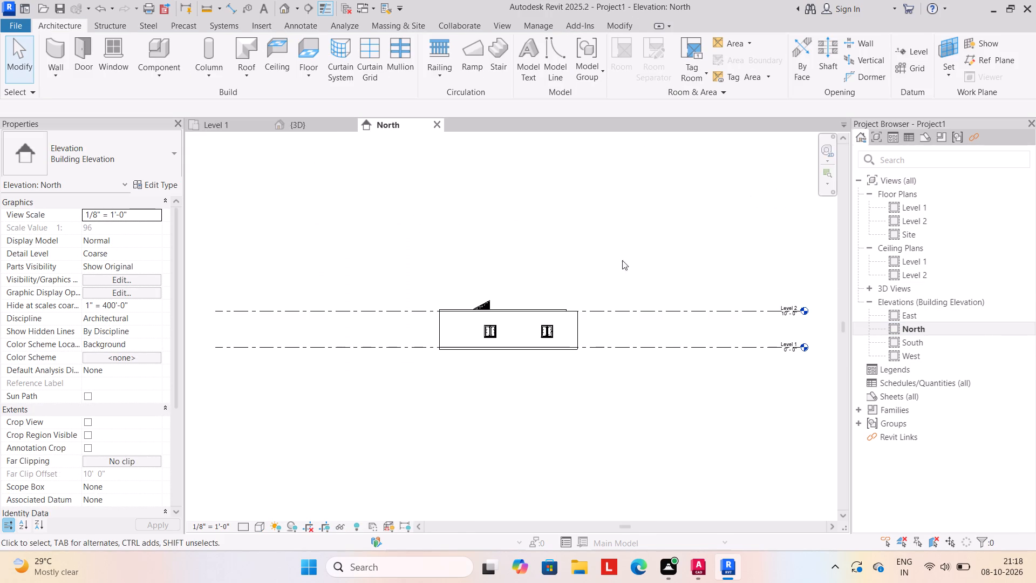
click(904, 51)
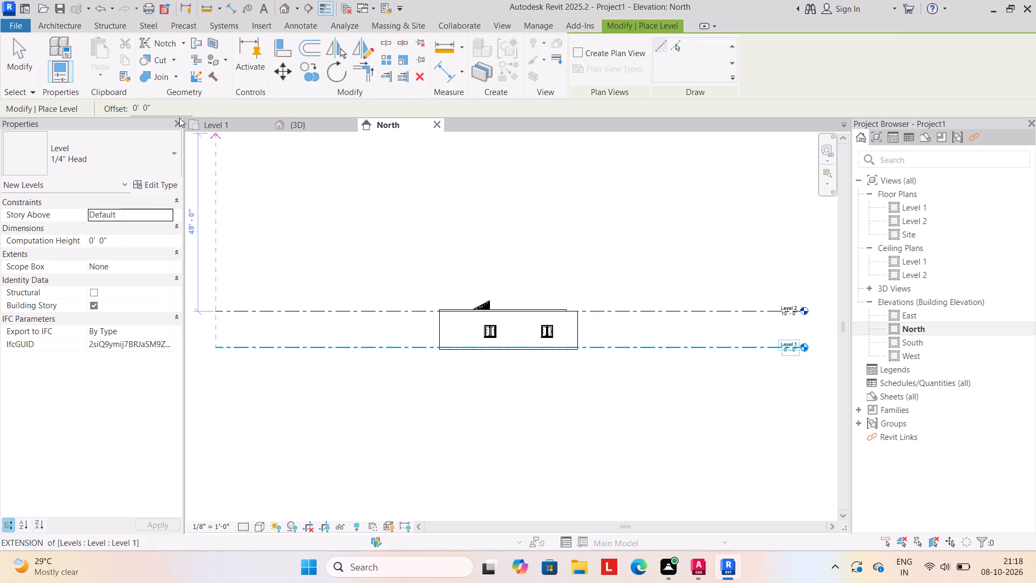
click(163, 110)
key(BackSpace)
key(BackSpace)
key(BackSpace)
key(BackSpace)
key(BackSpace)
key(BackSpace)
key(BackSpace)
key(BackSpace)
key(BackSpace)
key(BackSpace)
key(6)
key(shift+quotedbl)
key(Return)
click(672, 46)
click(645, 307)
scroll(561, 313, up, 2)
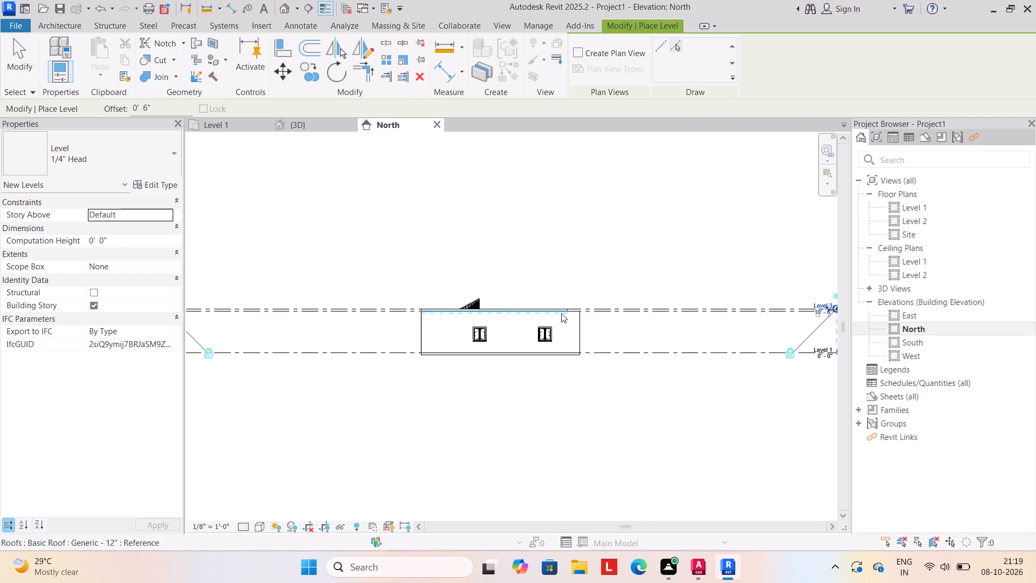
scroll(561, 313, up, 7)
middle_drag(587, 259, 571, 247)
scroll(575, 249, up, 1)
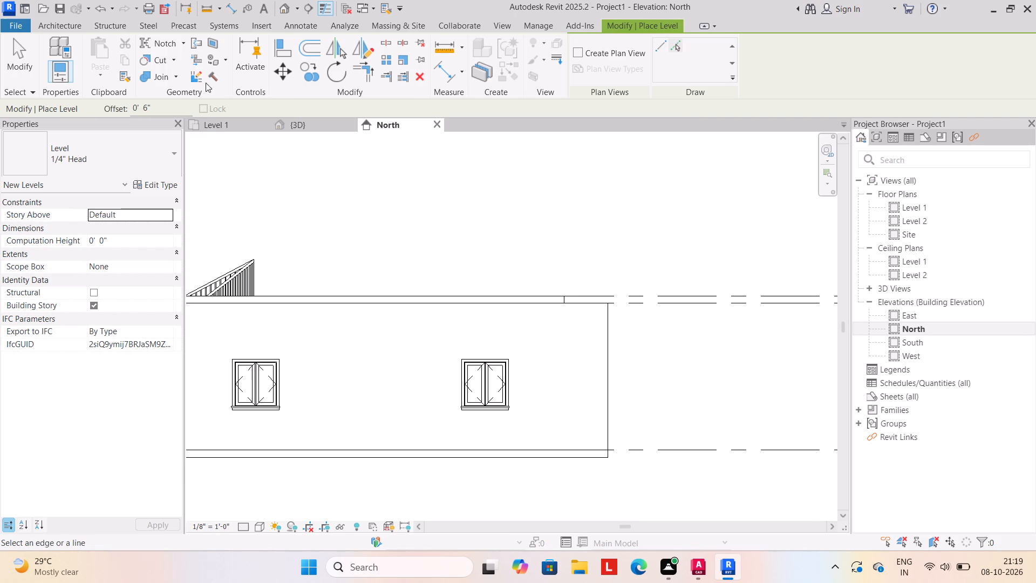
Add three more levels upward from Level 3, each picked from the one below at an offset of 10'-6".
click(161, 112)
key(BackSpace)
key(BackSpace)
key(BackSpace)
key(BackSpace)
key(BackSpace)
key(BackSpace)
key(BackSpace)
key(BackSpace)
key(BackSpace)
key(BackSpace)
key(BackSpace)
key(BackSpace)
text(10'6")
key(Return)
click(674, 40)
click(685, 291)
scroll(674, 234, down, 3)
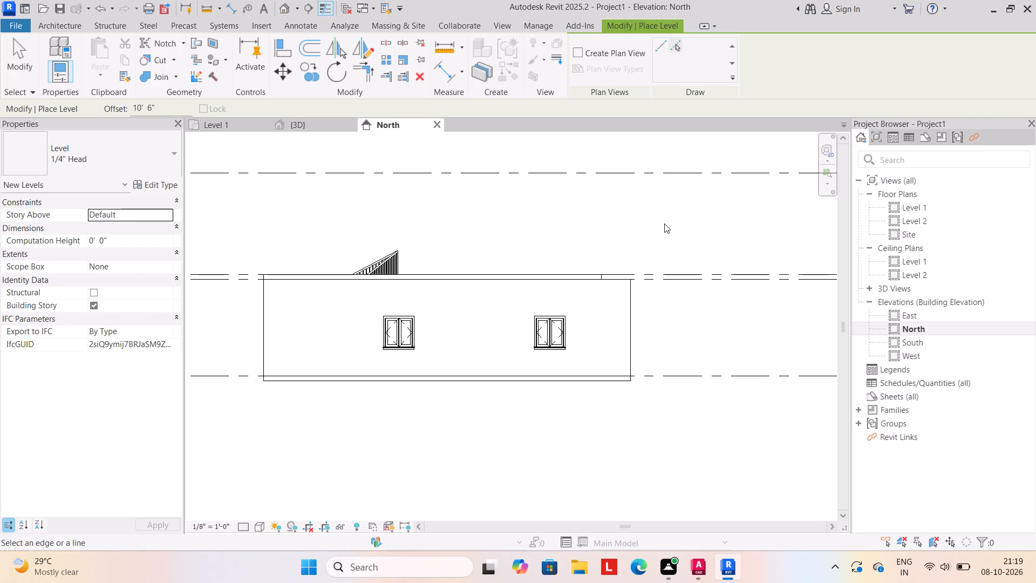
scroll(661, 214, down, 1)
middle_drag(655, 211, 652, 358)
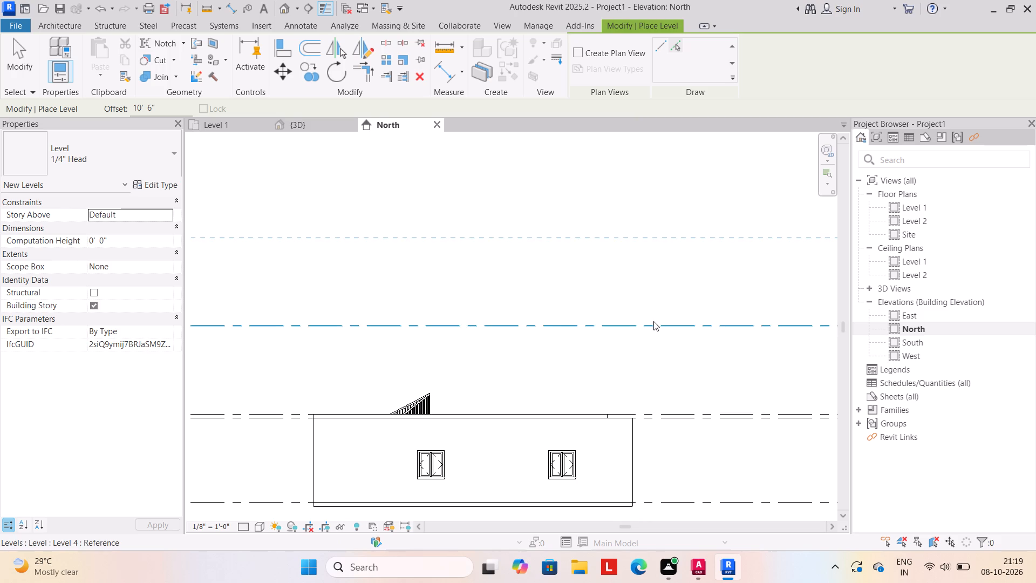
click(653, 321)
scroll(586, 295, down, 2)
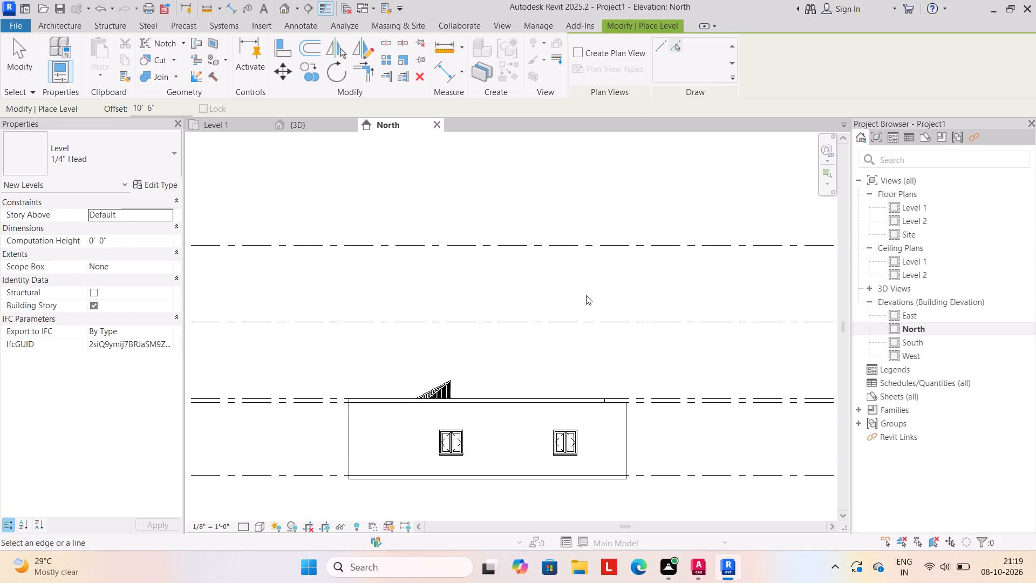
middle_drag(586, 295, 591, 328)
scroll(596, 320, down, 2)
click(597, 290)
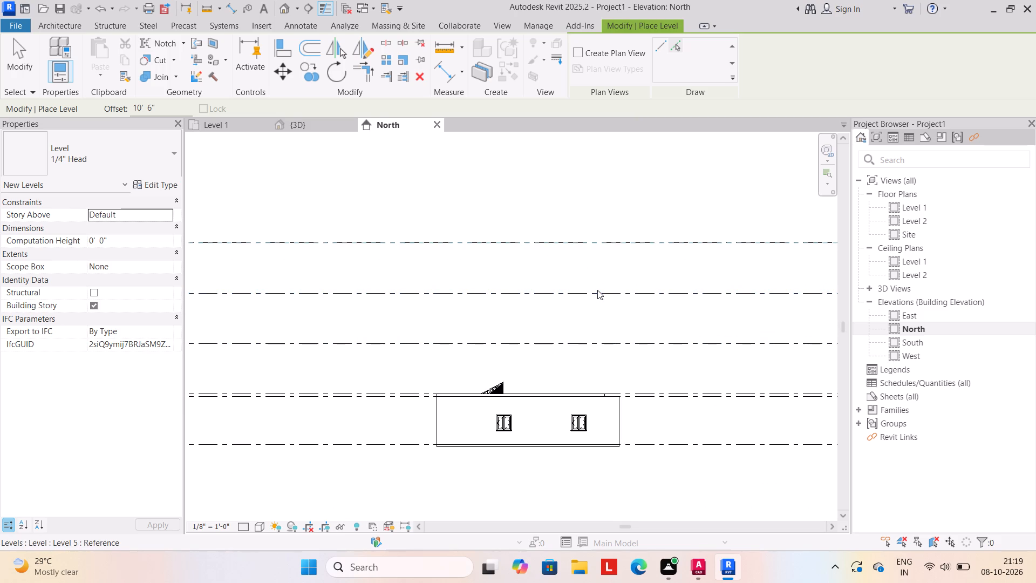
scroll(568, 333, down, 2)
middle_drag(568, 333, 568, 307)
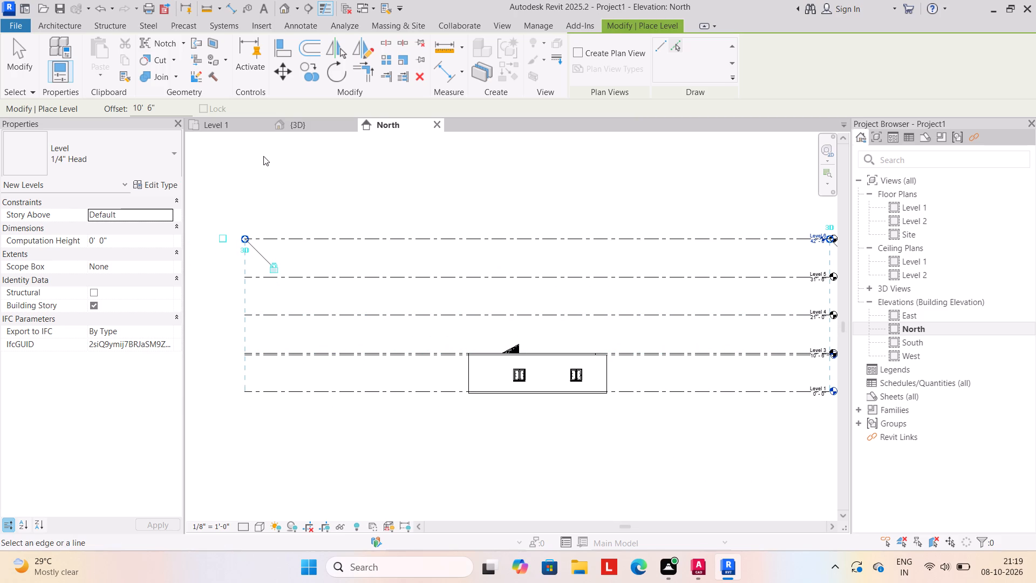
In the 3D view, temporarily hide the two front boundary walls and the entrance gate between them.
click(296, 124)
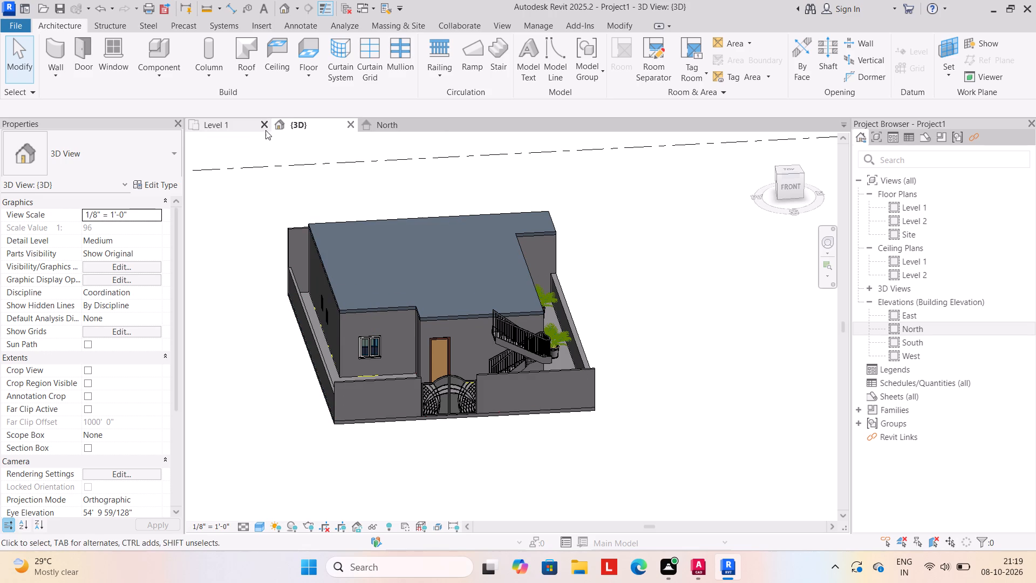
click(364, 385)
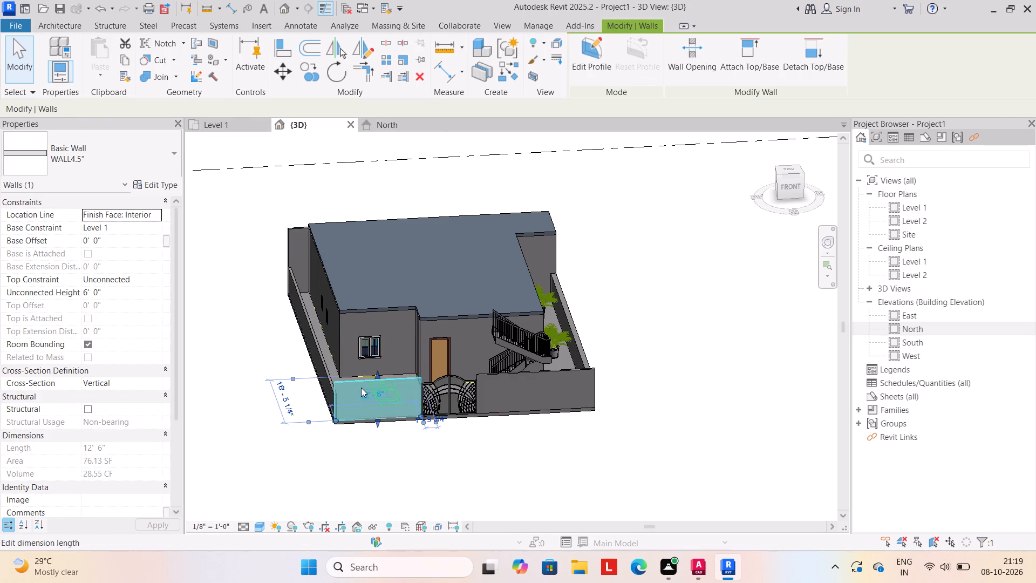
text(HH)
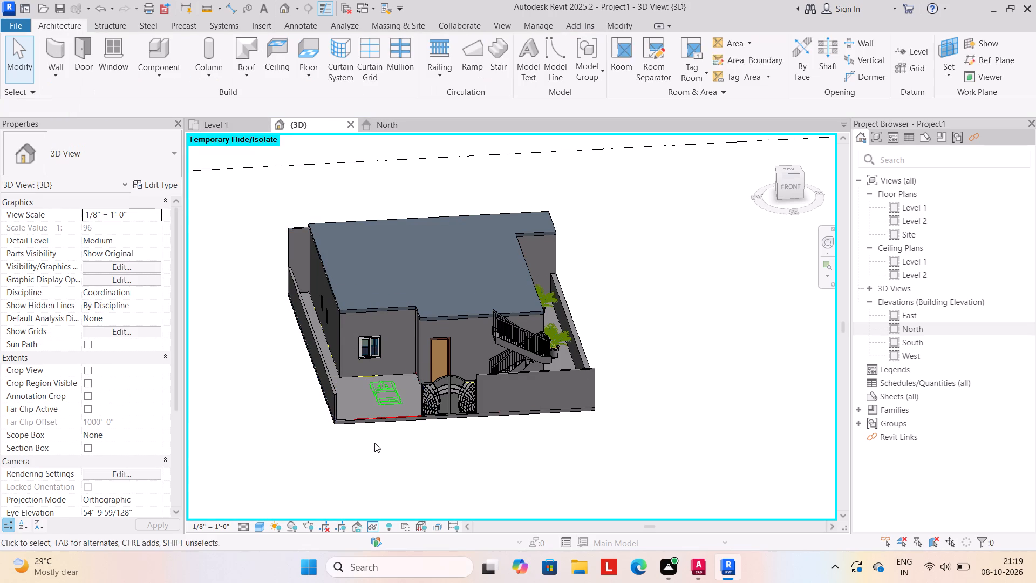
click(457, 394)
key(h)
key(h)
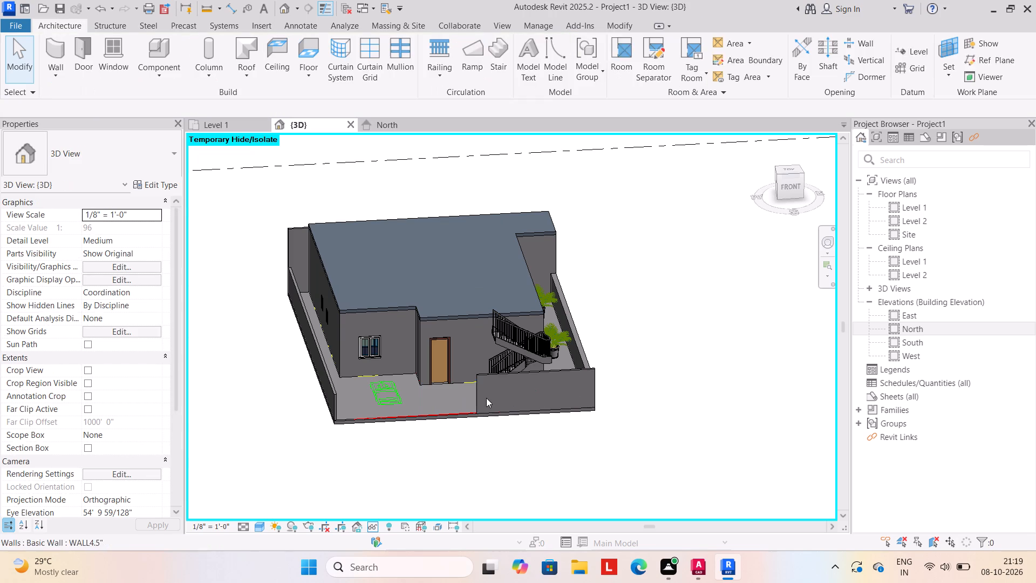
click(480, 399)
text(HH)
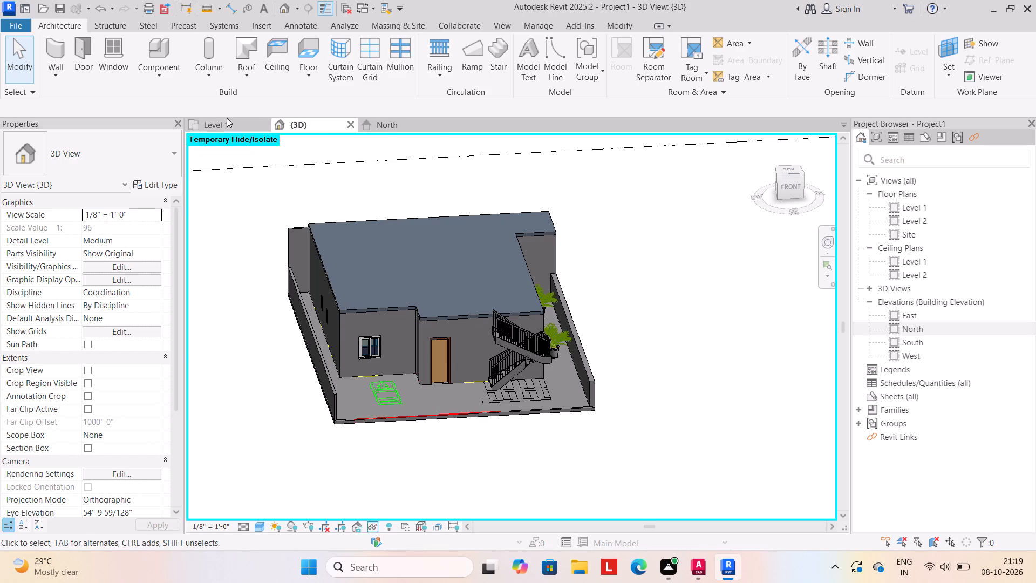
In the North elevation, select the ground storey without its base floor and copy it aligned to Level 3 and Level 4.
click(389, 125)
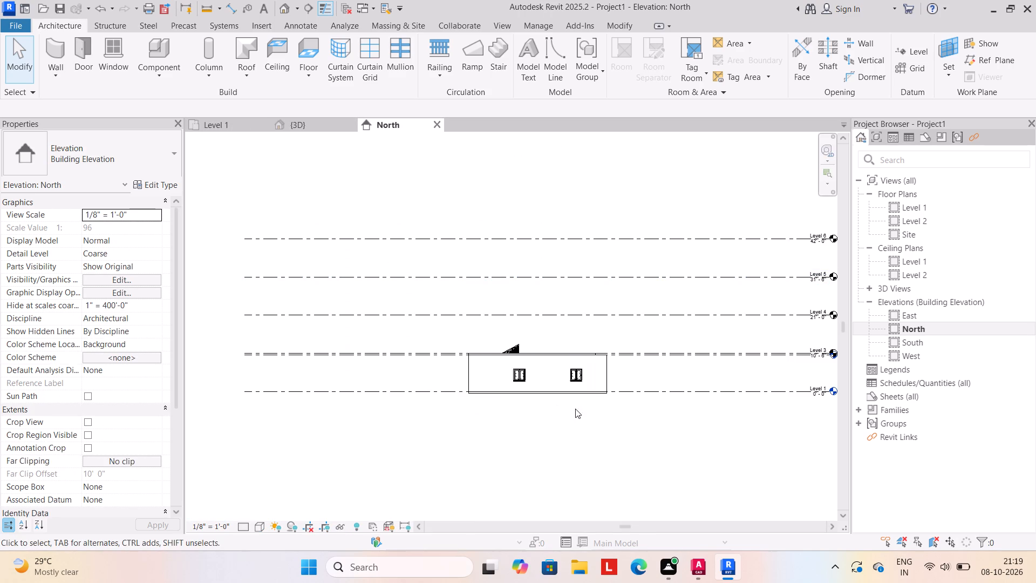
scroll(583, 410, up, 3)
click(374, 300)
drag(374, 300, 492, 345)
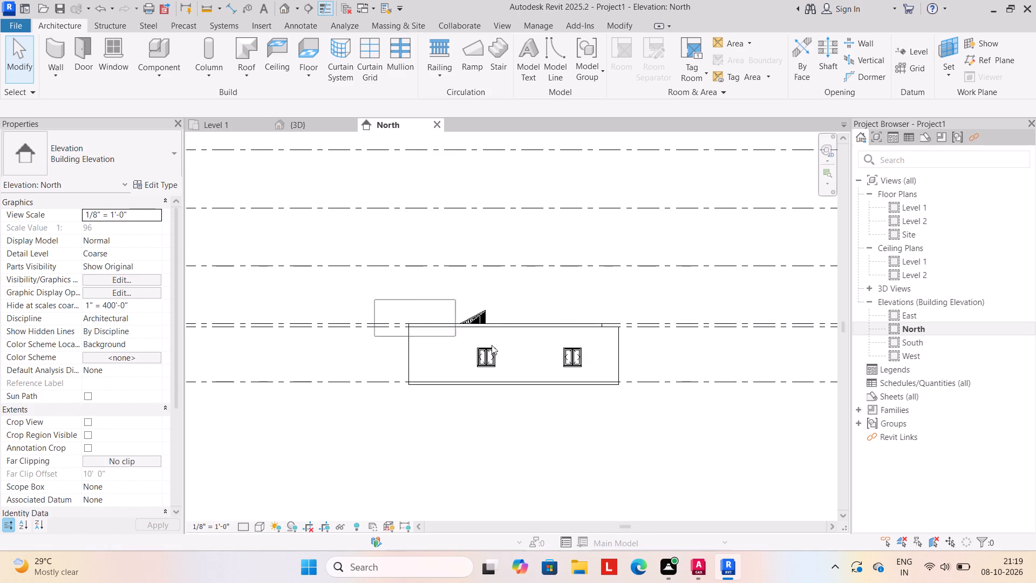
drag(492, 345, 708, 384)
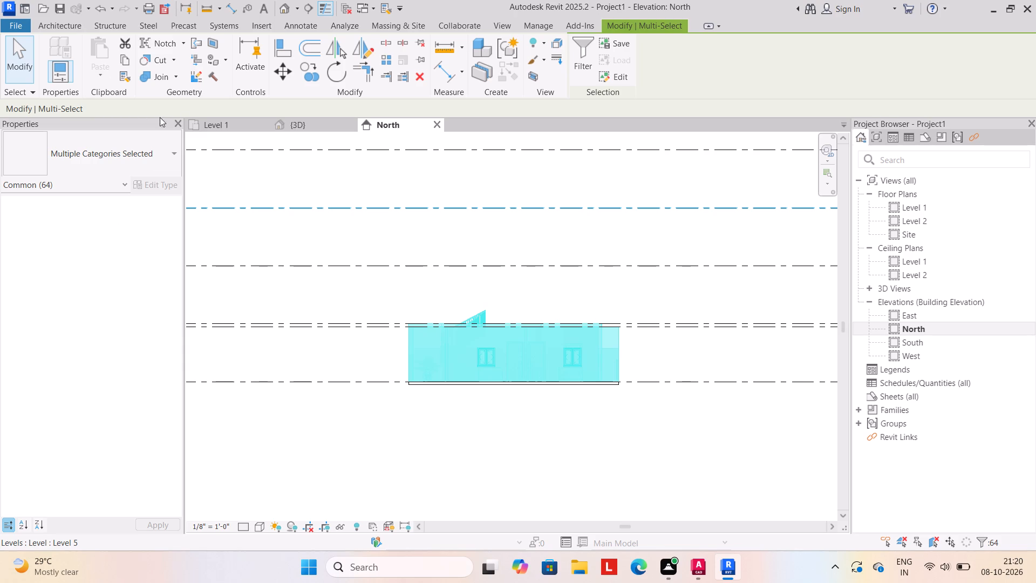
click(121, 62)
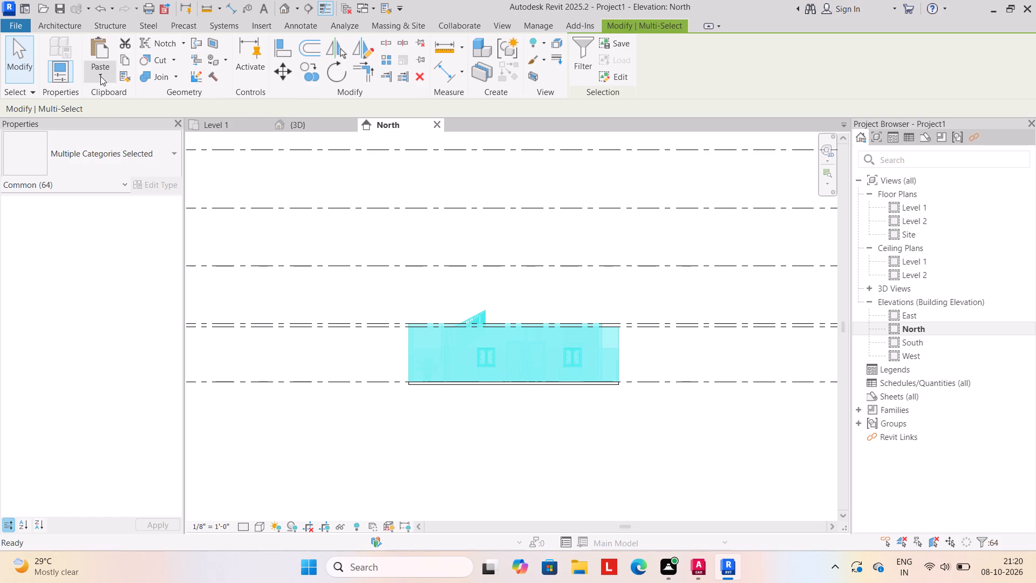
click(98, 77)
click(124, 121)
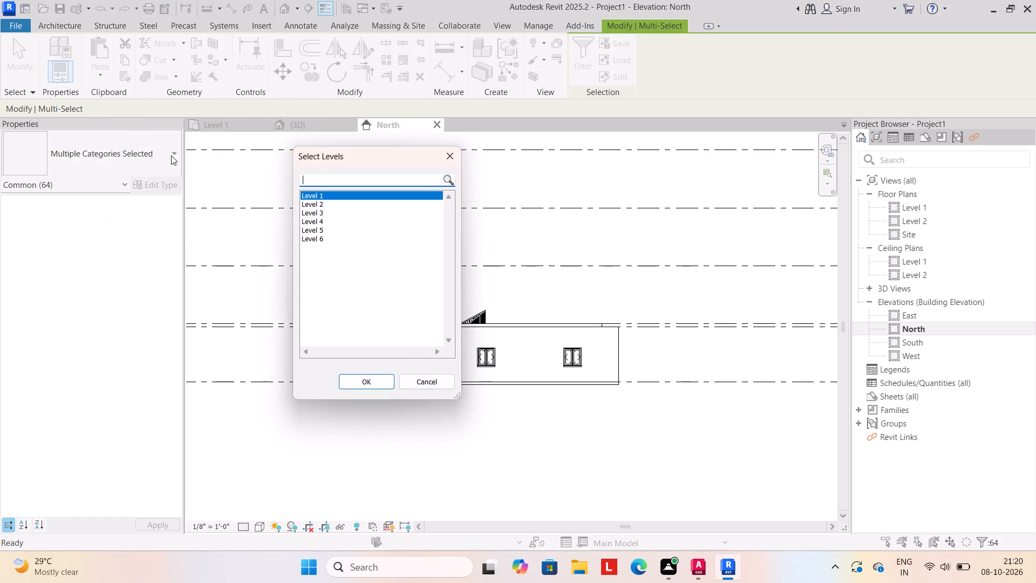
click(316, 212)
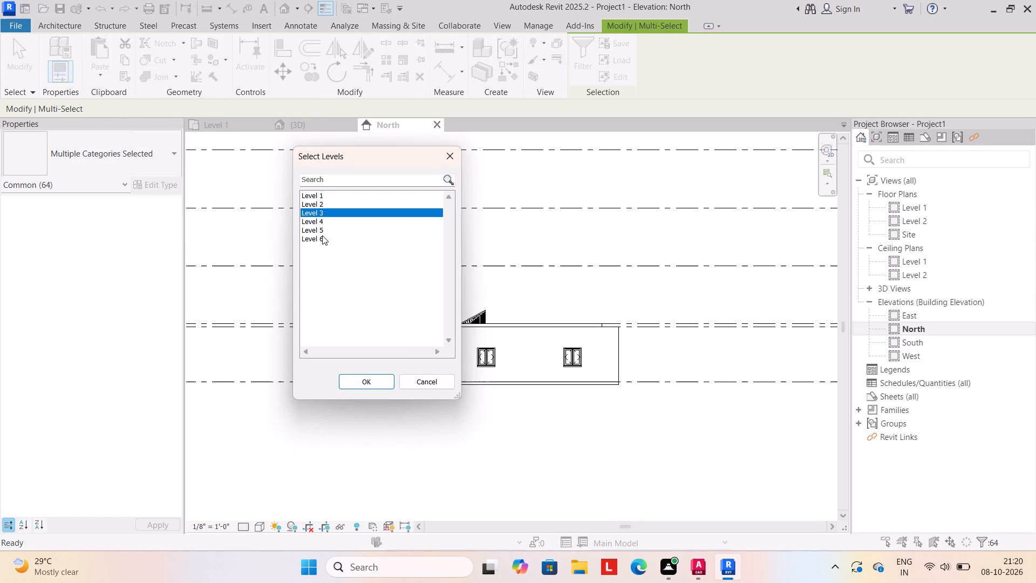
ctrl+click(325, 223)
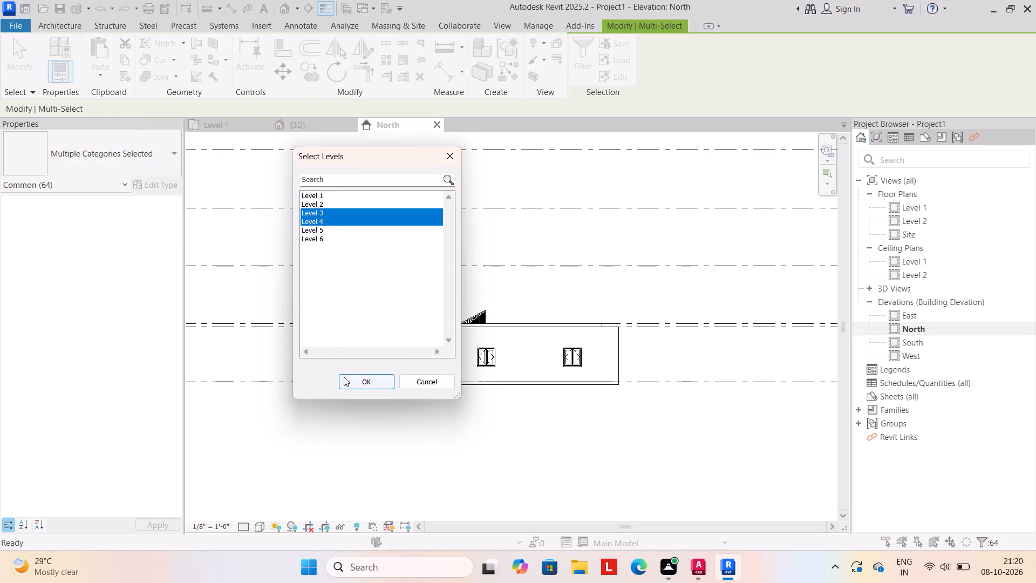
click(345, 377)
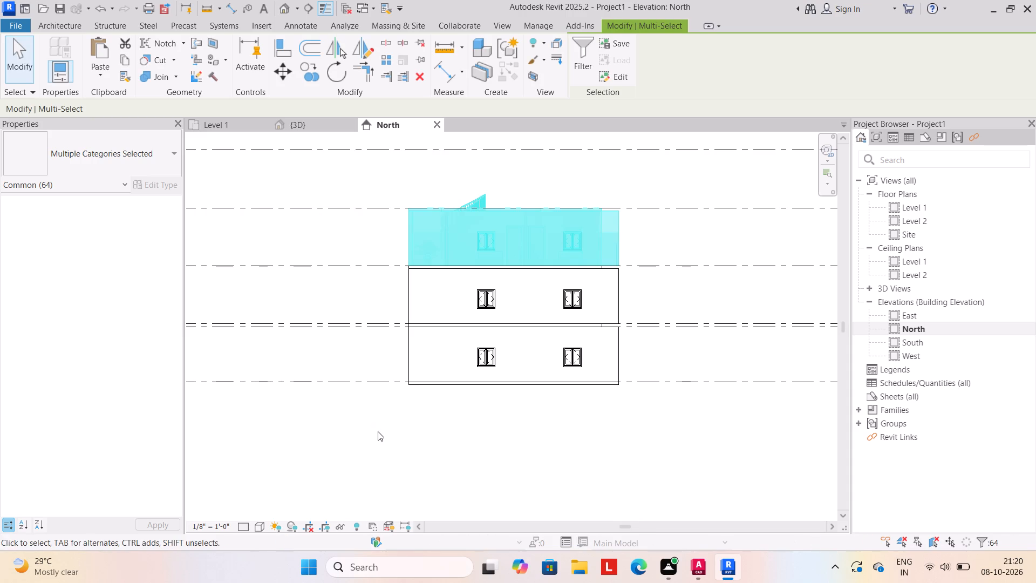
click(369, 452)
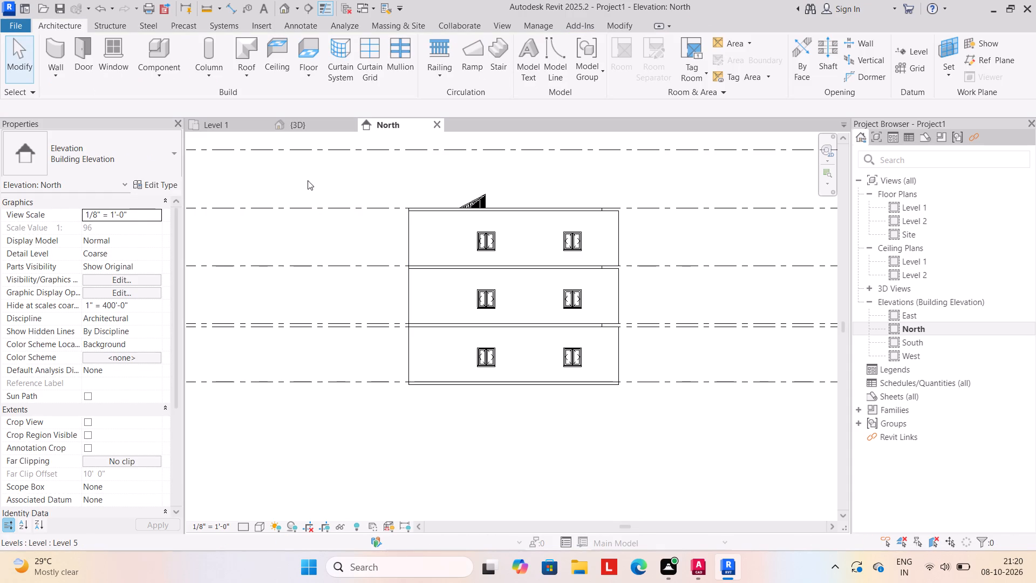
In the 3D view, delete the Level 4 copies of both front boundary walls, the right-side boundary wall and the FU9.dwg plan.
click(300, 123)
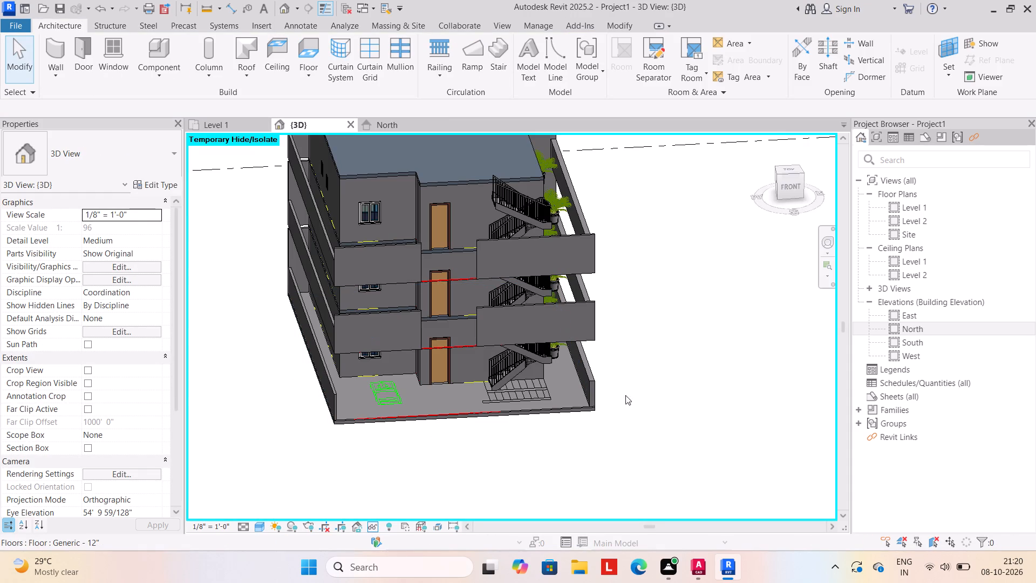
key(Escape)
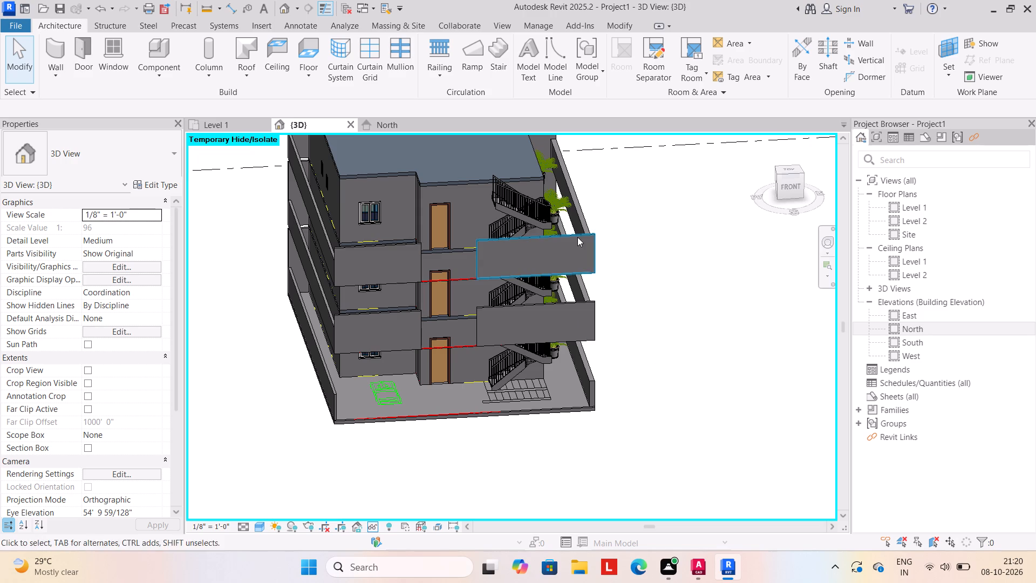
click(577, 237)
key(Delete)
click(594, 239)
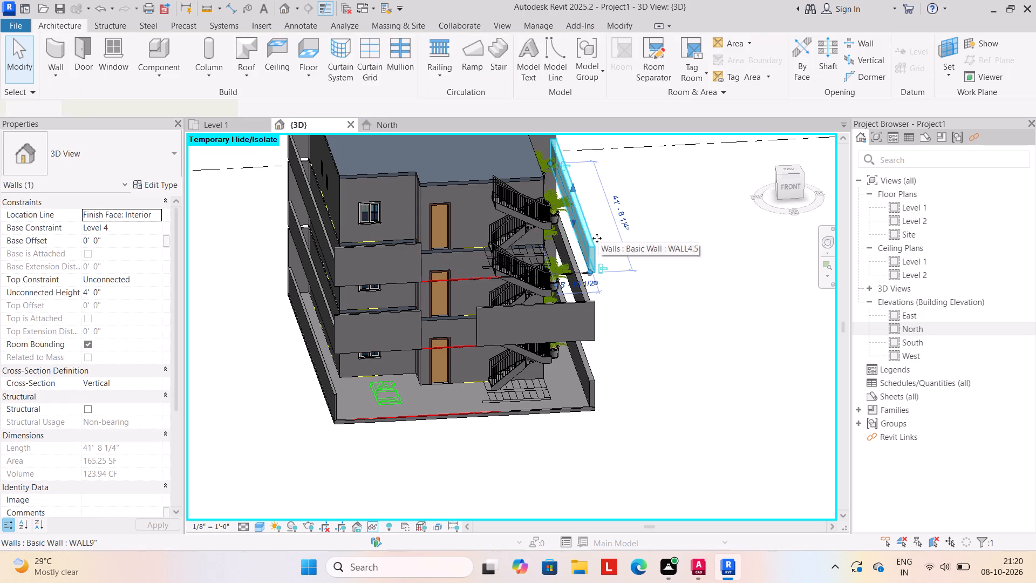
key(Delete)
click(414, 250)
key(Delete)
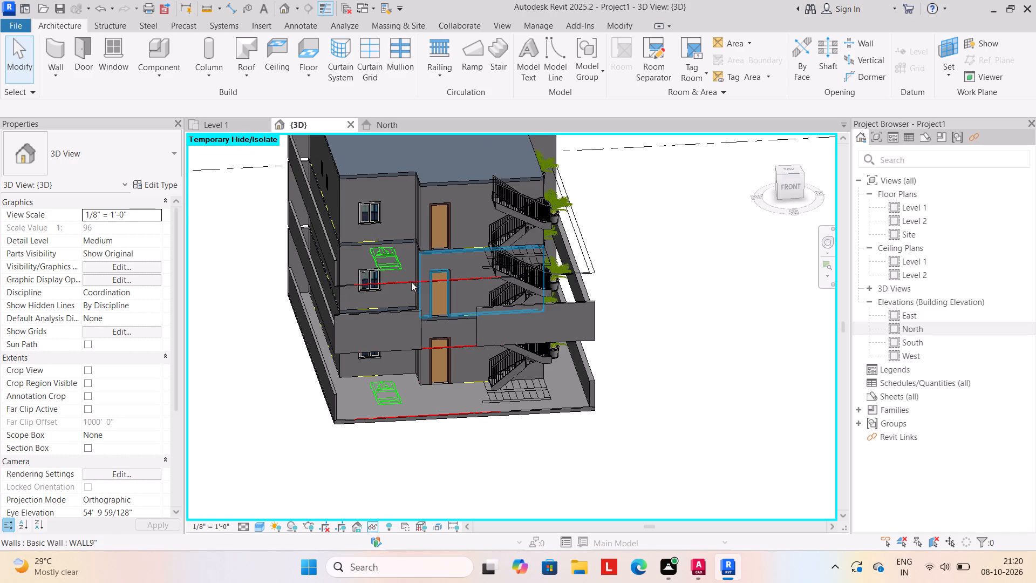
click(389, 262)
key(Delete)
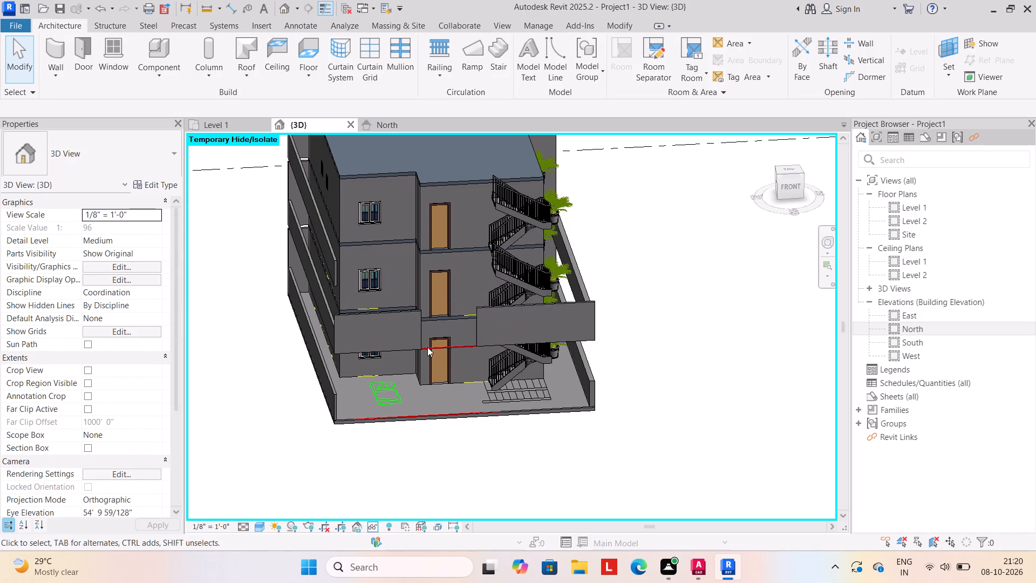
Delete the four potted plant copies on Level 4 and Level 3 along the building's right side.
scroll(585, 337, down, 1)
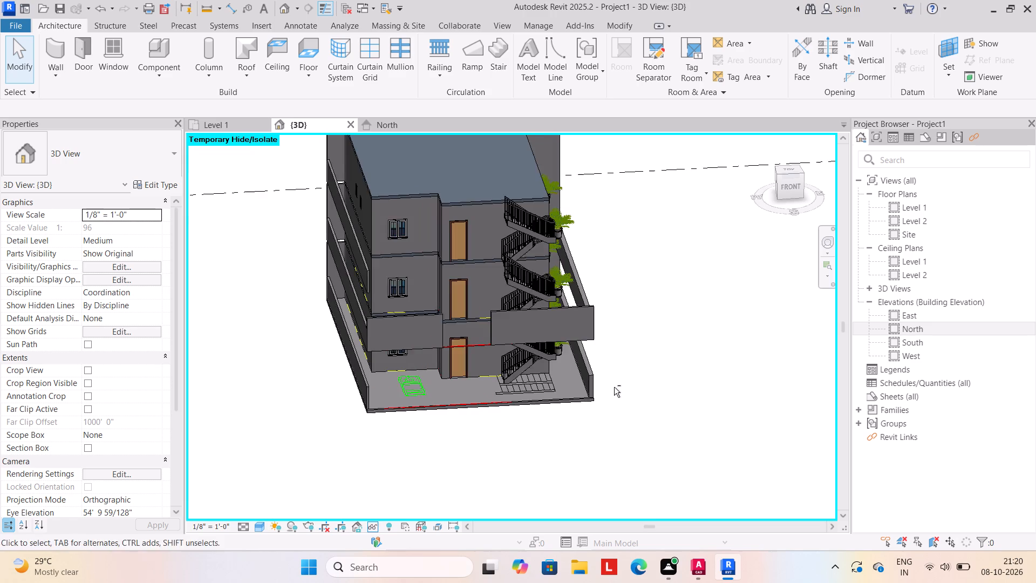
shift+middle_drag(614, 387, 489, 399)
click(483, 267)
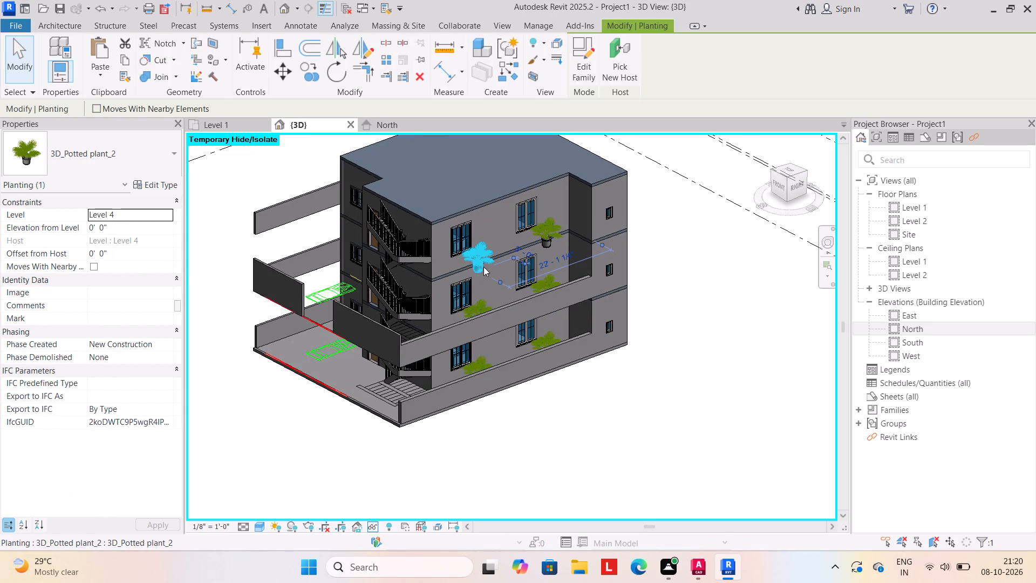
key(Delete)
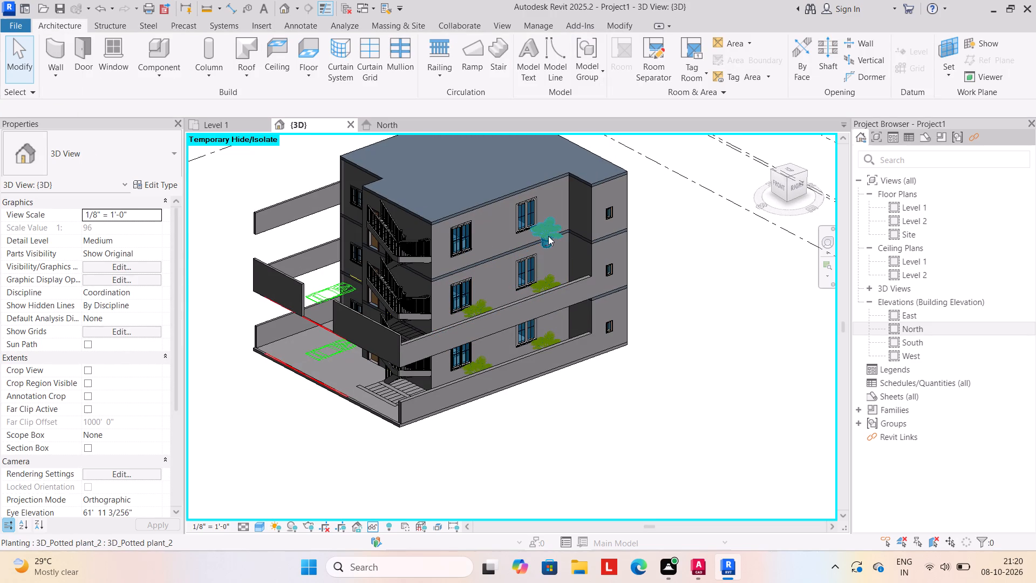
click(547, 235)
key(Delete)
click(542, 283)
key(Delete)
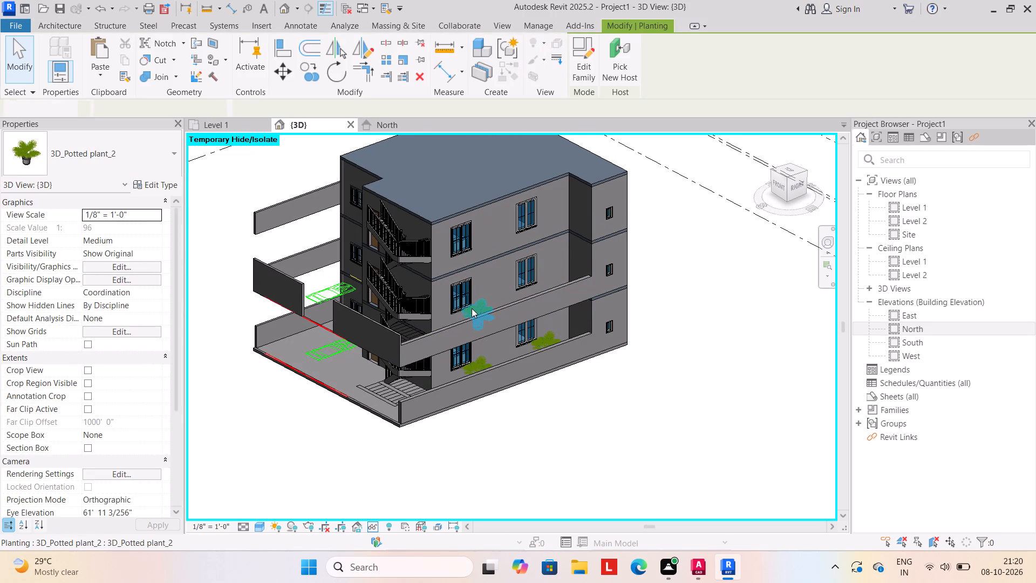
click(472, 308)
key(Delete)
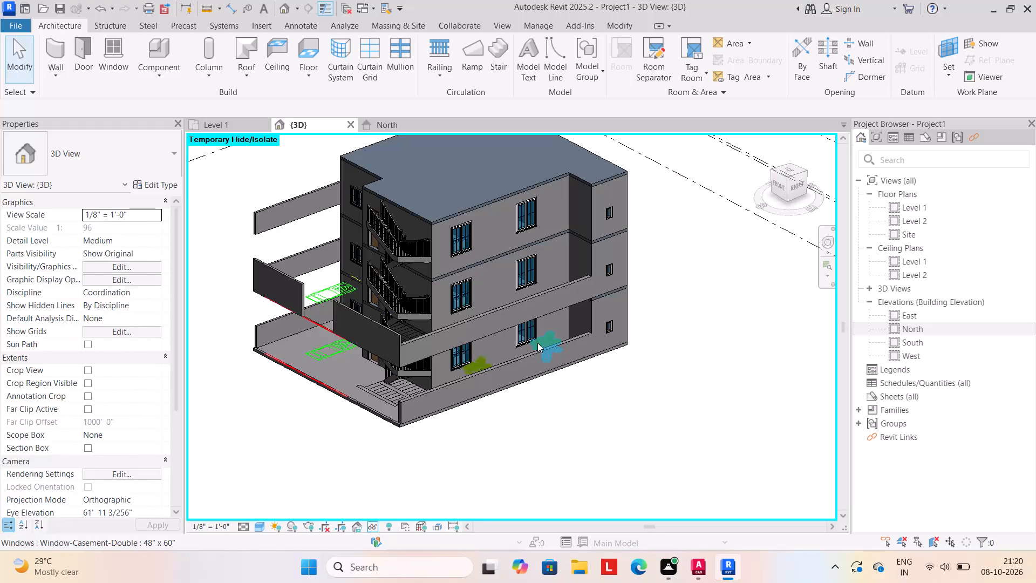
Delete the Level 3 copies of the front and side boundary walls, plus the remaining left-side boundary wall on Level 4.
shift+middle_drag(451, 436, 544, 485)
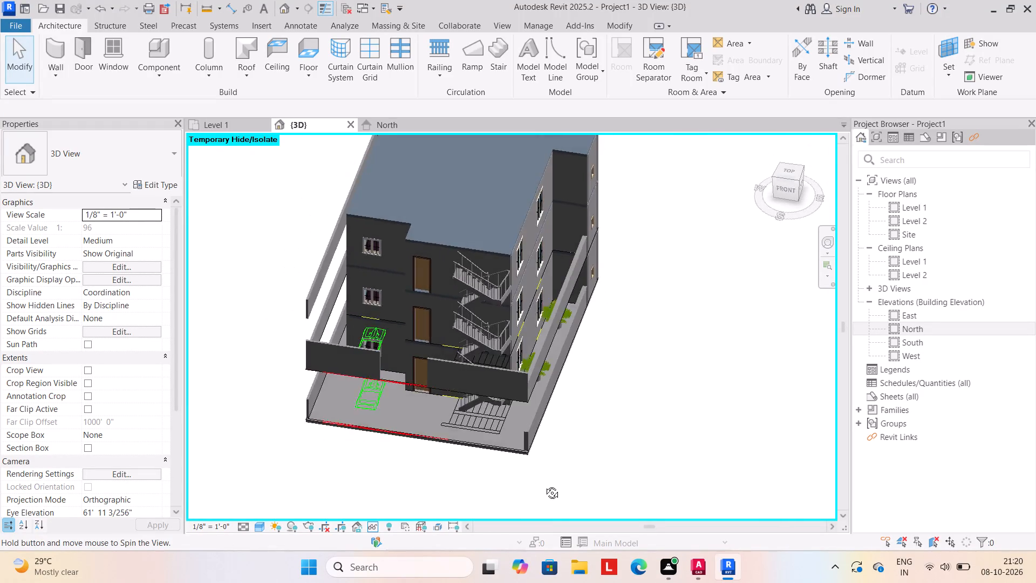
shift+middle_drag(544, 485, 526, 409)
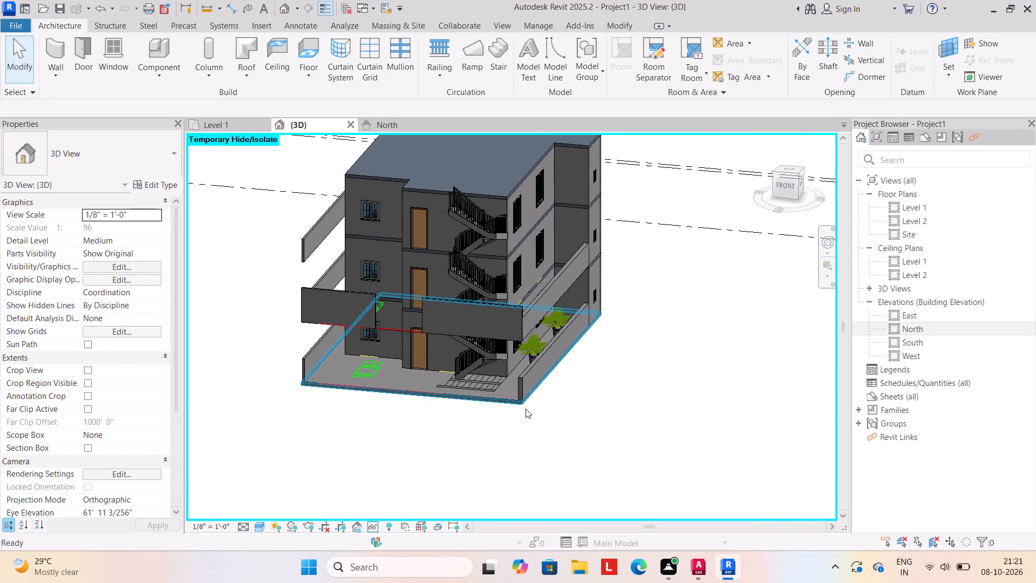
shift+middle_drag(431, 419, 429, 496)
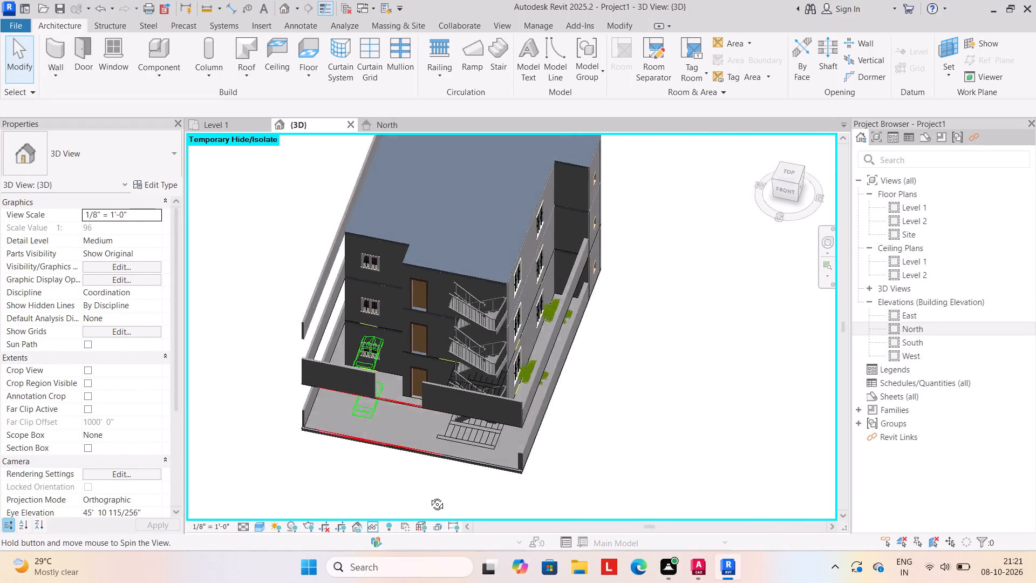
shift+middle_drag(429, 496, 428, 435)
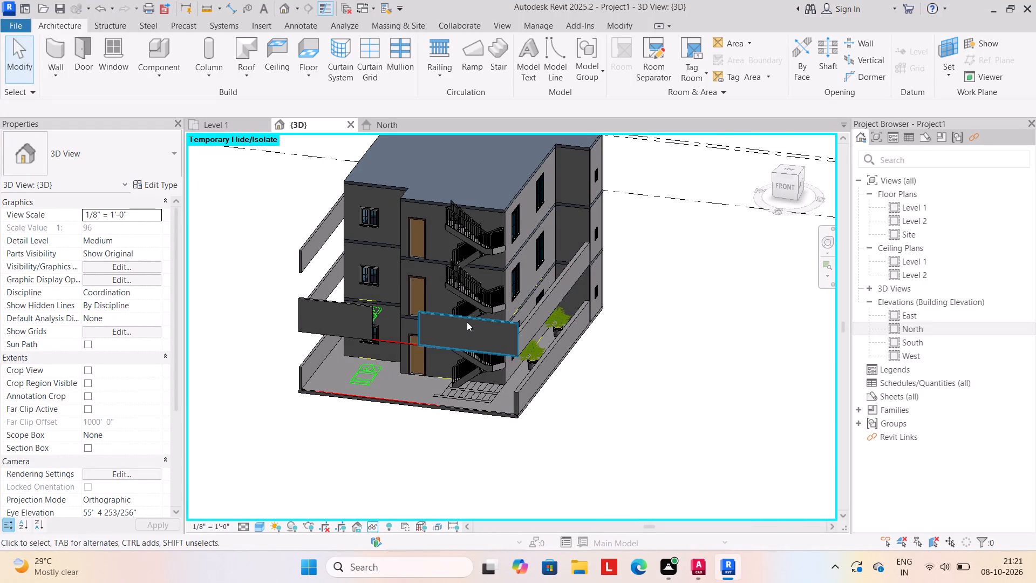
click(467, 322)
key(Delete)
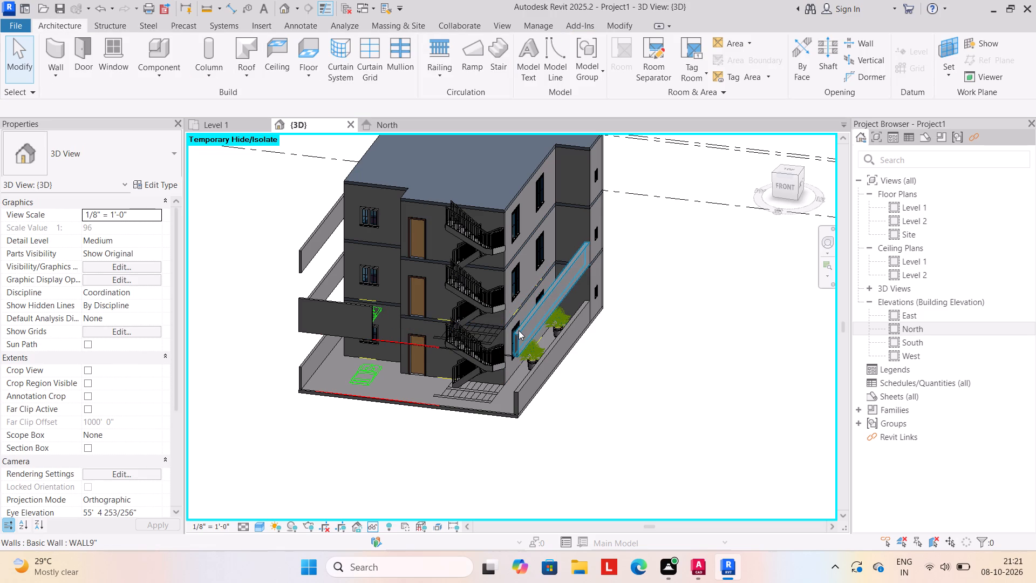
click(519, 330)
key(Delete)
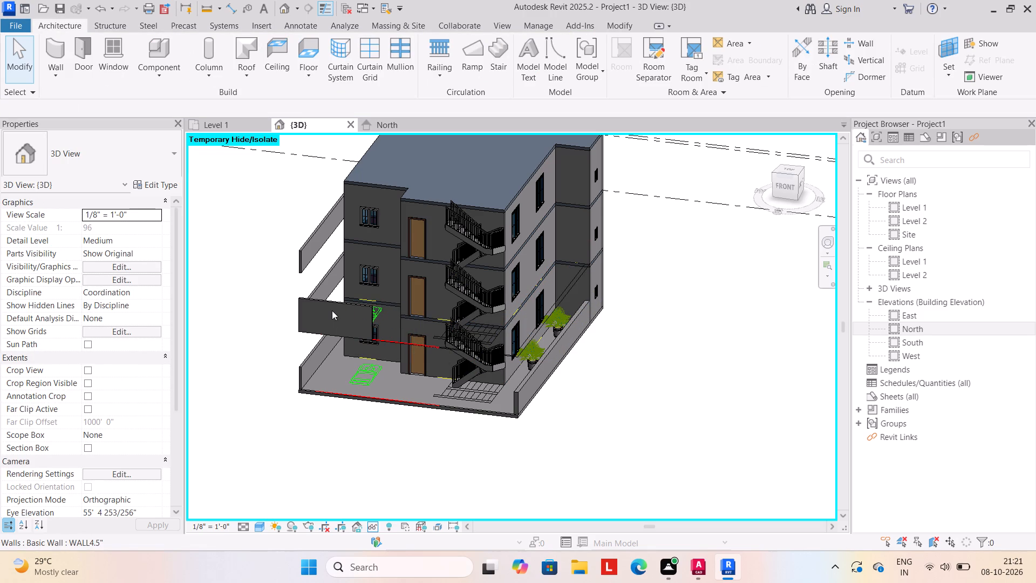
click(332, 310)
click(334, 304)
key(Delete)
click(306, 309)
key(Delete)
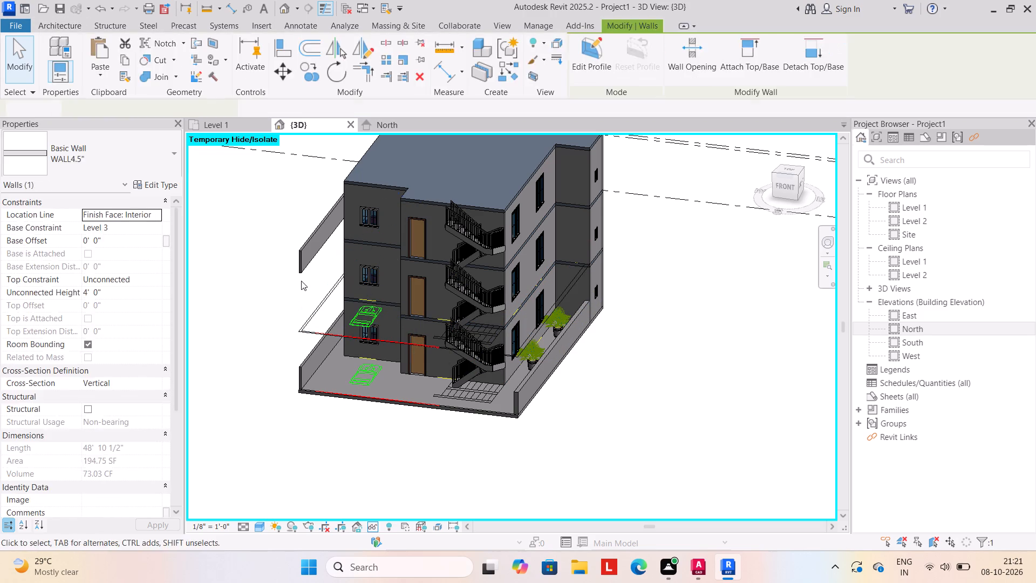
click(303, 263)
key(Delete)
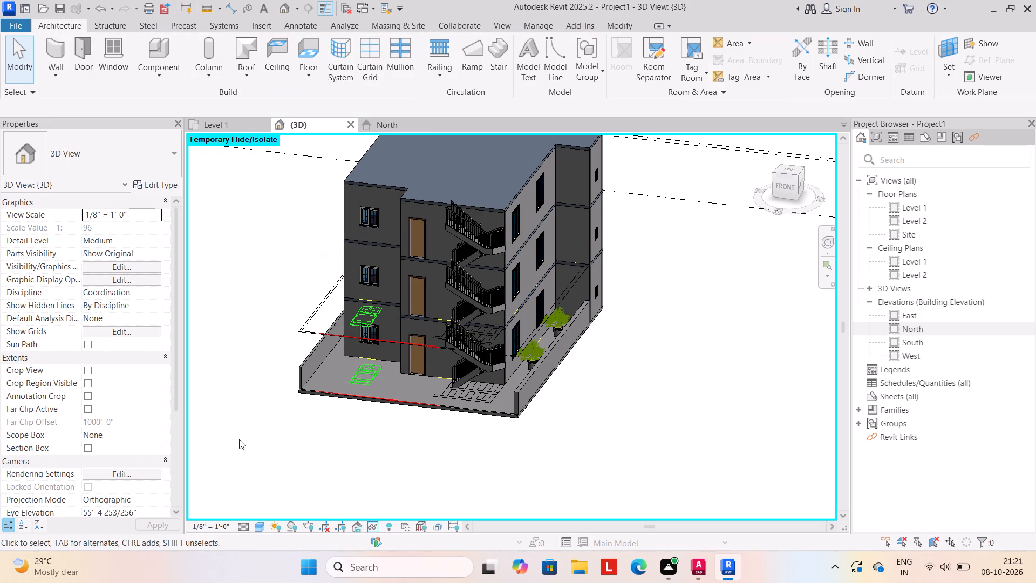
Delete the Level 3 copy of the FU9.dwg plan.
shift+middle_drag(251, 456, 292, 456)
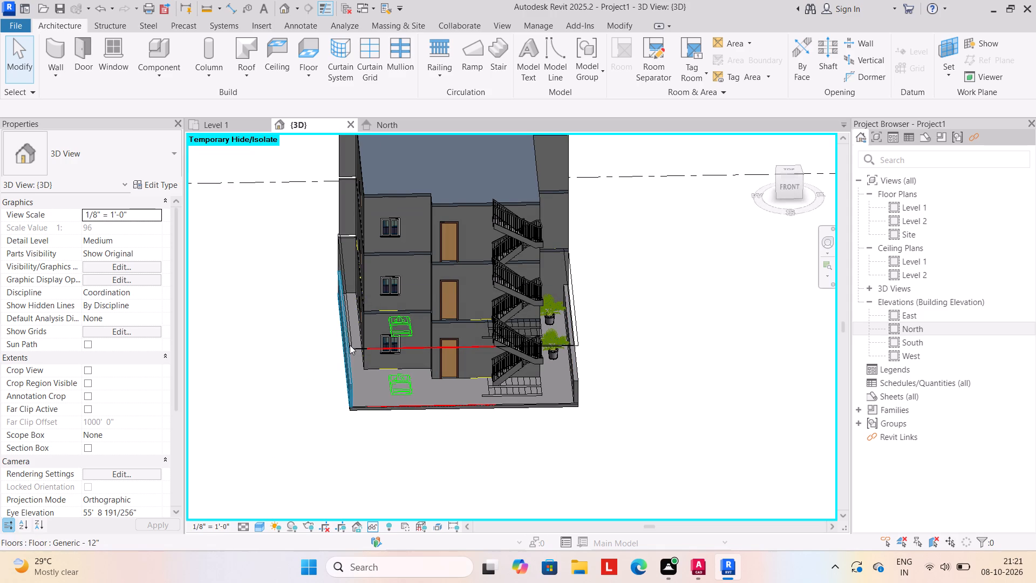
click(350, 345)
key(Escape)
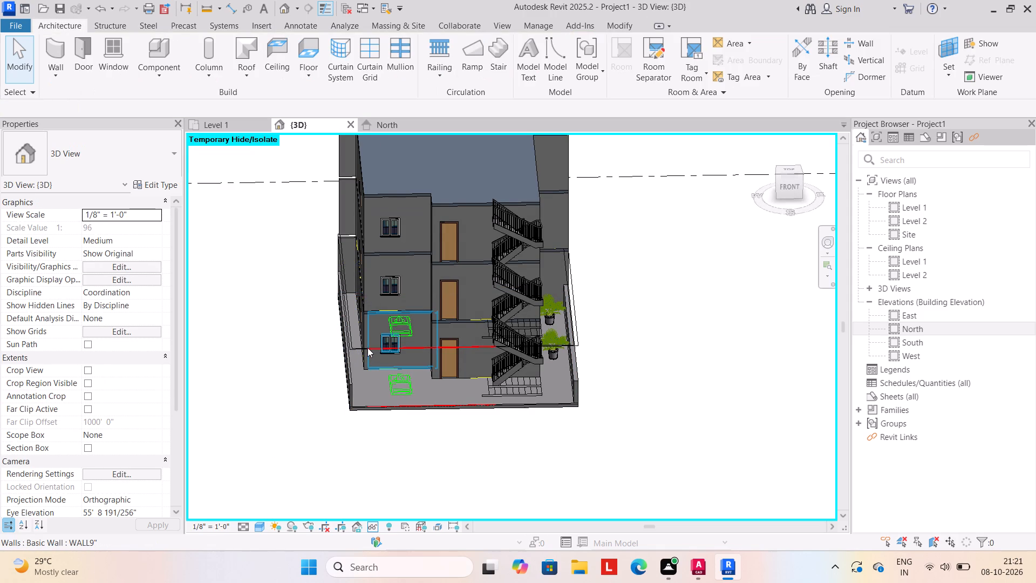
scroll(351, 348, up, 9)
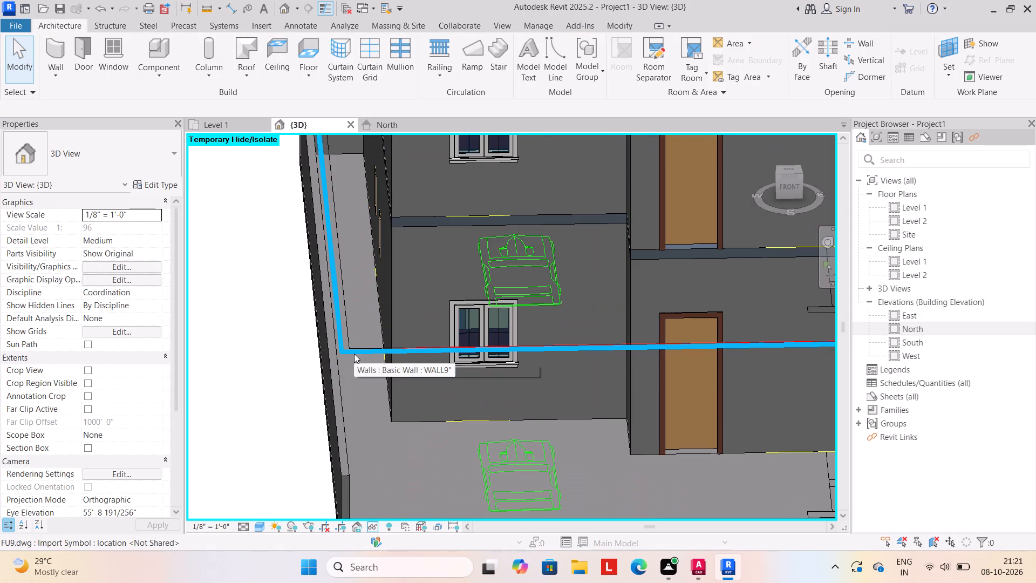
click(354, 350)
key(Delete)
Examine the stacked storeys from the front at several angles for leftover boundary-wall, plant or plan copies.
scroll(364, 419, down, 7)
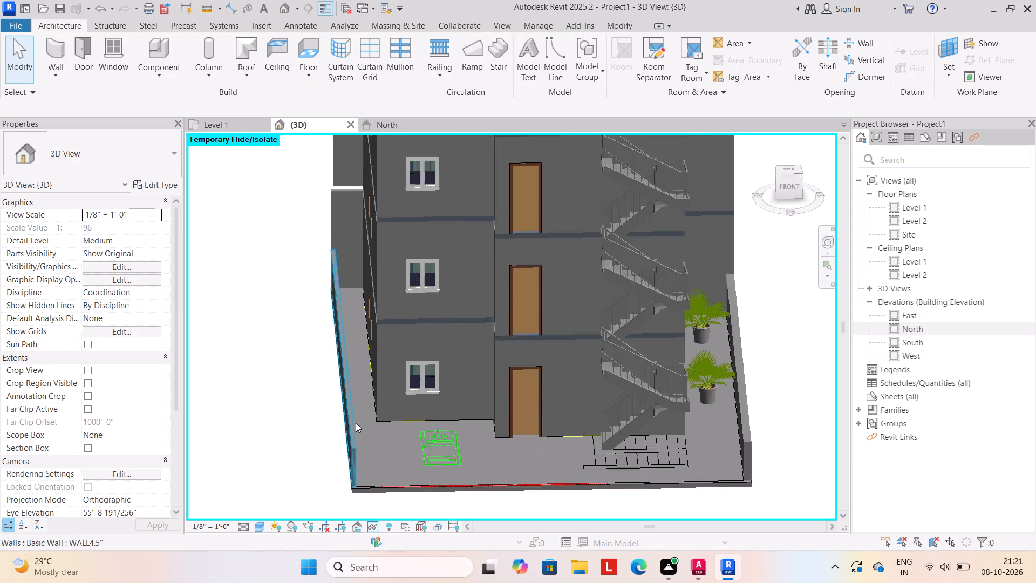
scroll(355, 427, down, 2)
middle_drag(350, 429, 346, 403)
shift+middle_drag(475, 504, 473, 470)
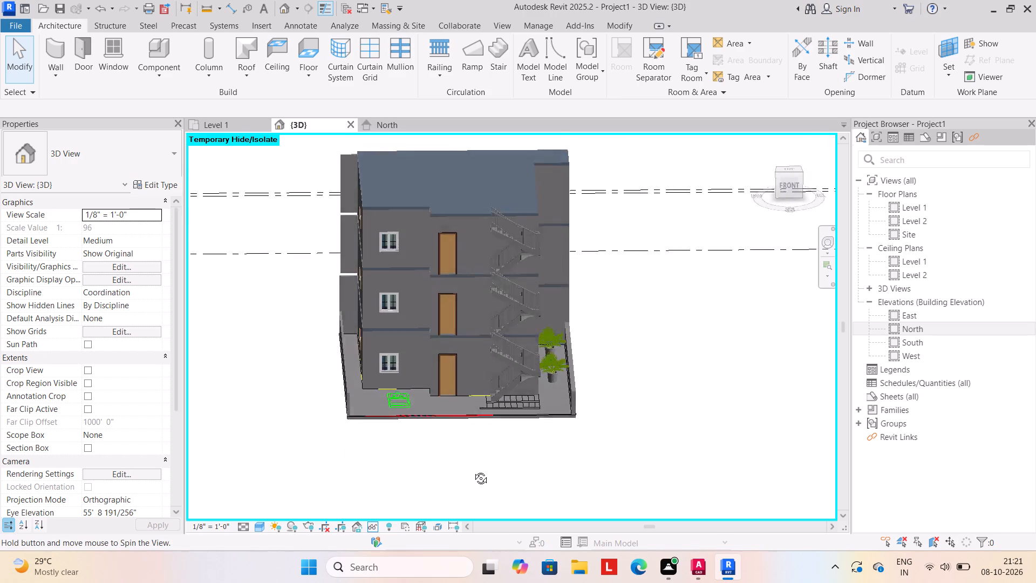
shift+middle_drag(473, 470, 472, 461)
scroll(499, 470, down, 1)
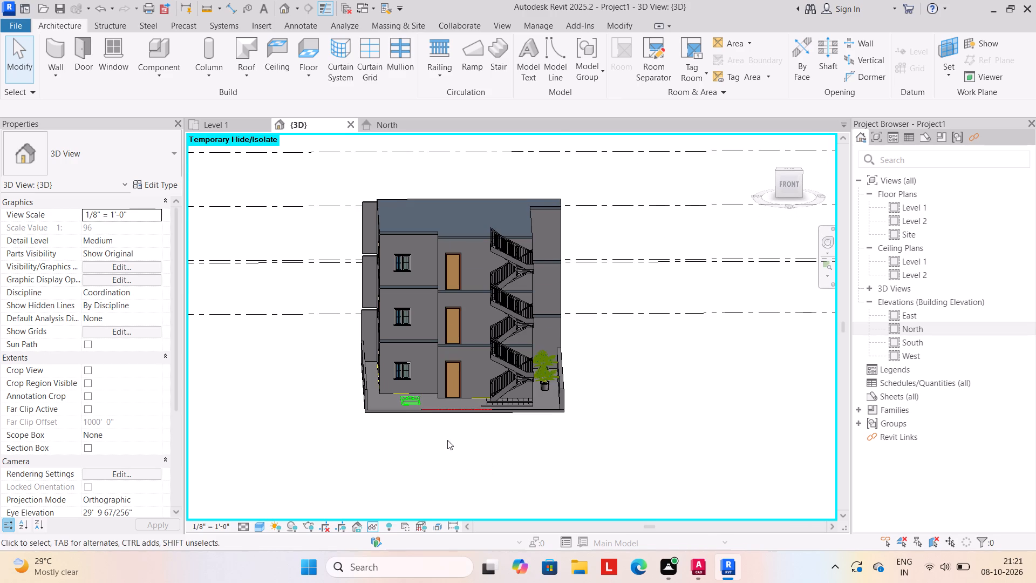
shift+middle_drag(624, 423, 590, 405)
shift+middle_drag(574, 469, 626, 440)
shift+middle_drag(606, 469, 610, 488)
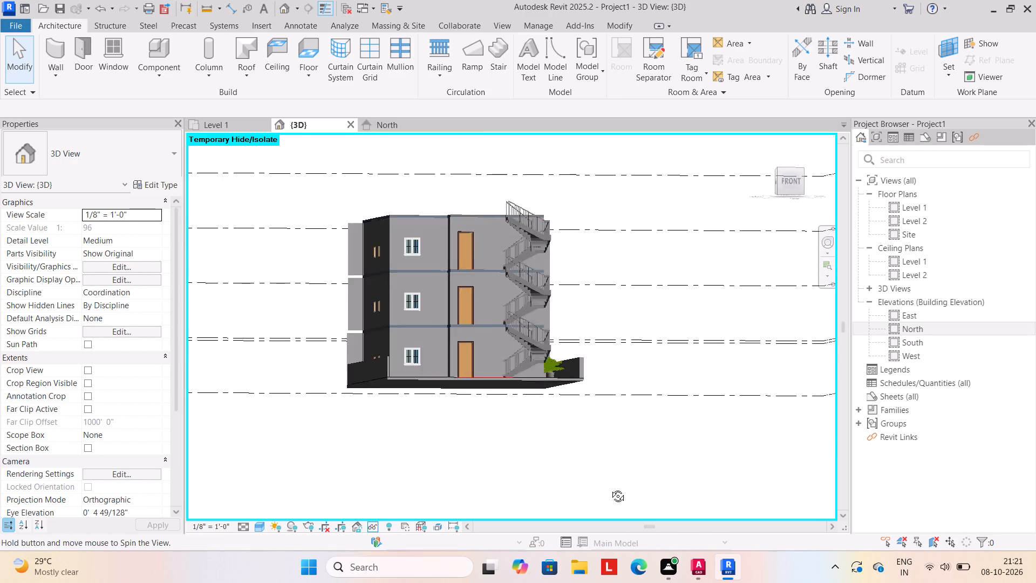
shift+middle_drag(610, 488, 603, 505)
shift+middle_drag(502, 490, 481, 525)
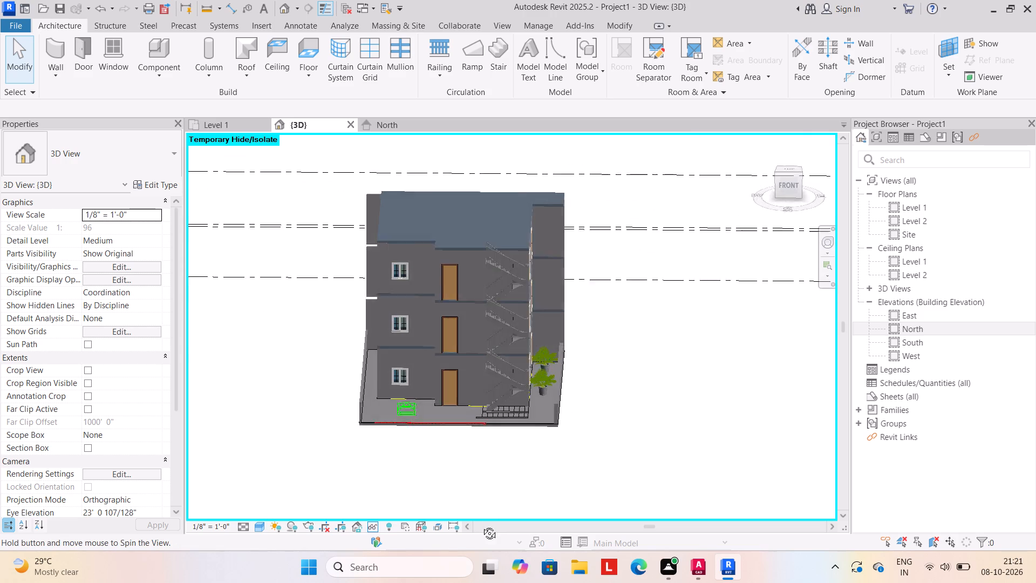
shift+middle_drag(481, 525, 478, 506)
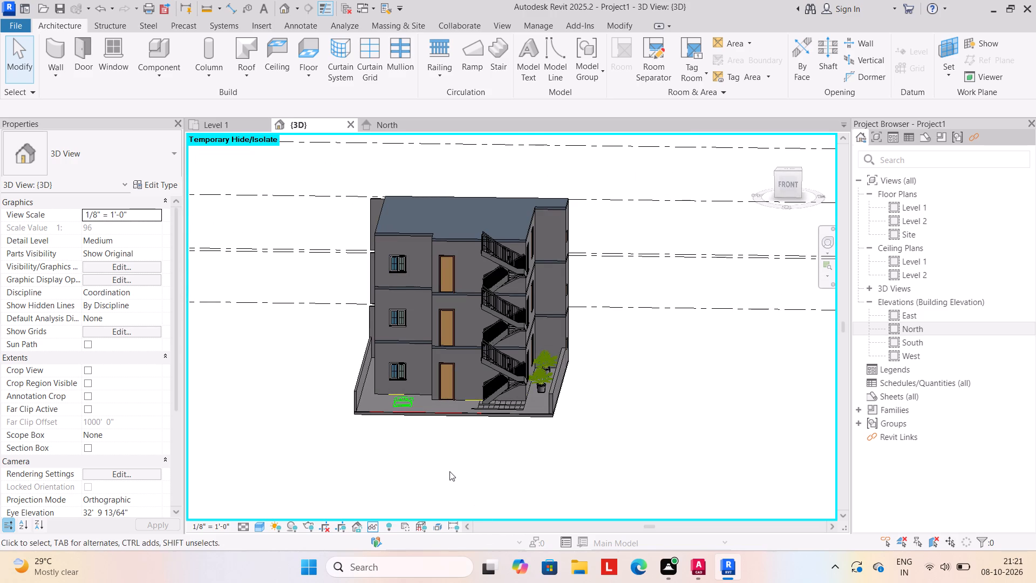
Reset the temporary hide/isolate to restore the front boundary walls and entrance gate.
text(HR)
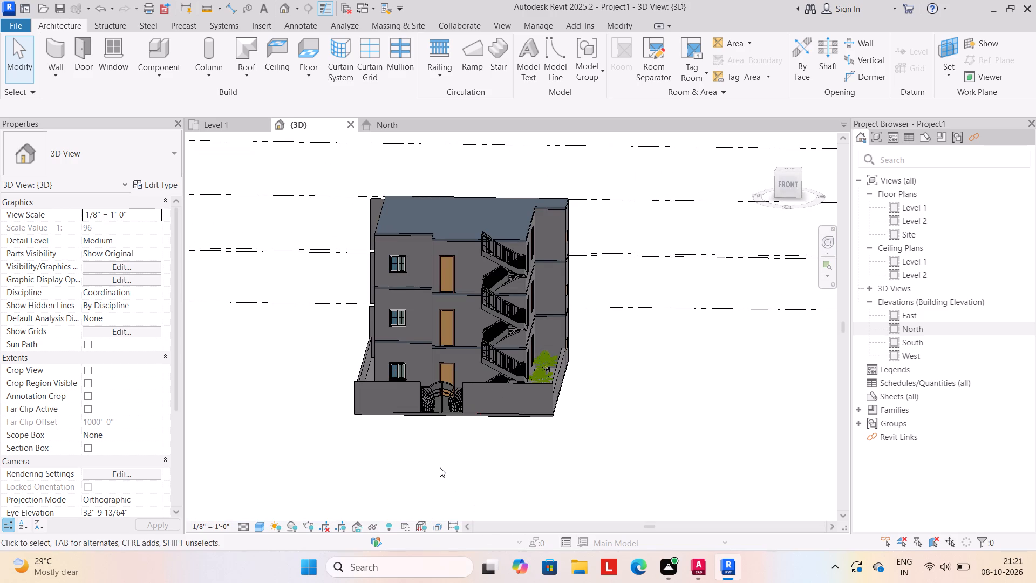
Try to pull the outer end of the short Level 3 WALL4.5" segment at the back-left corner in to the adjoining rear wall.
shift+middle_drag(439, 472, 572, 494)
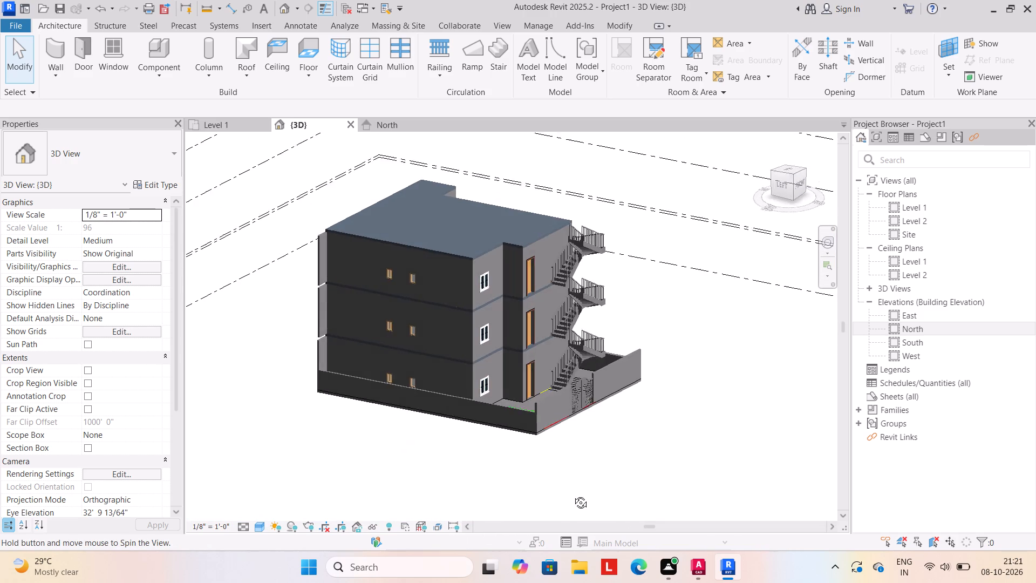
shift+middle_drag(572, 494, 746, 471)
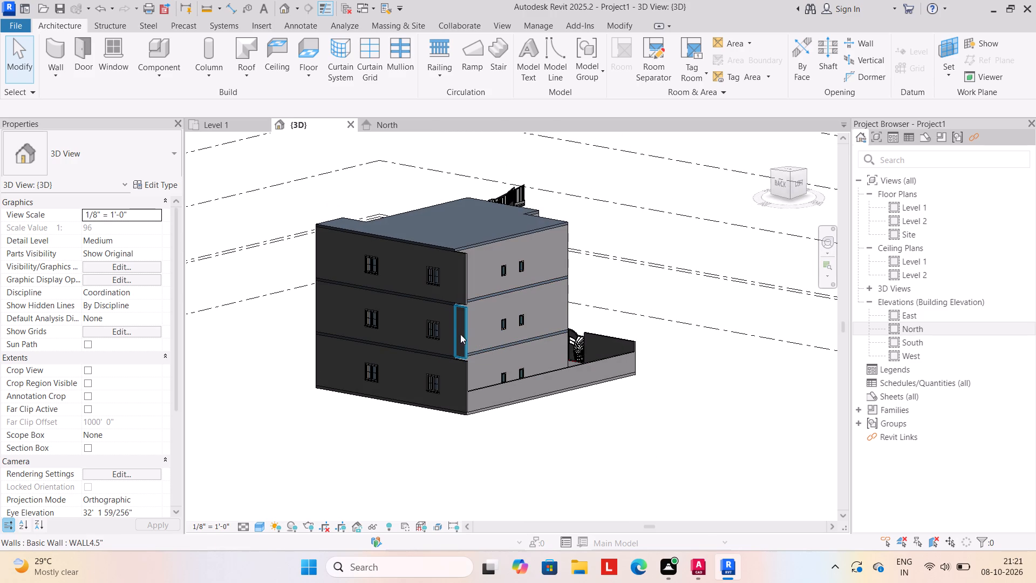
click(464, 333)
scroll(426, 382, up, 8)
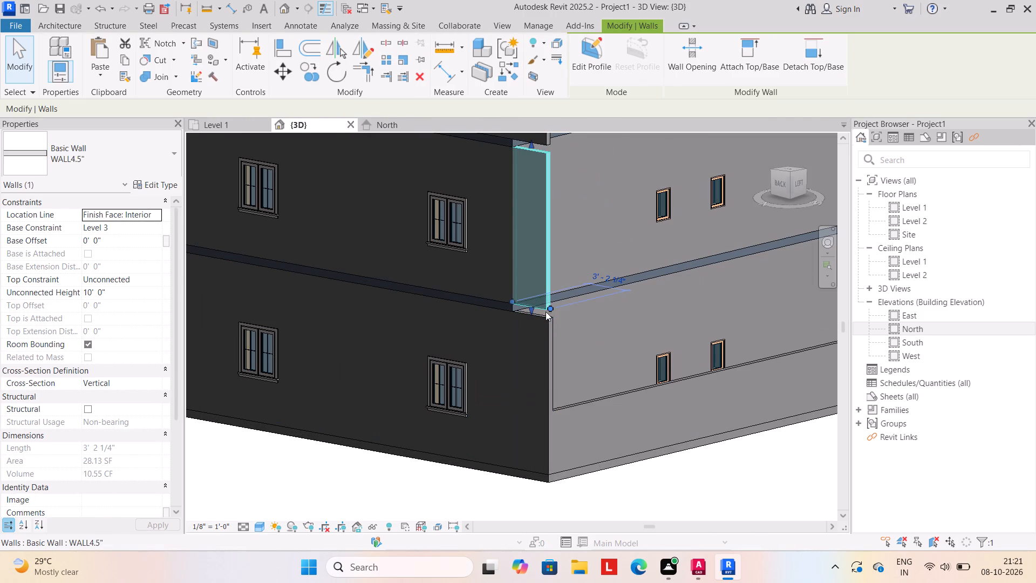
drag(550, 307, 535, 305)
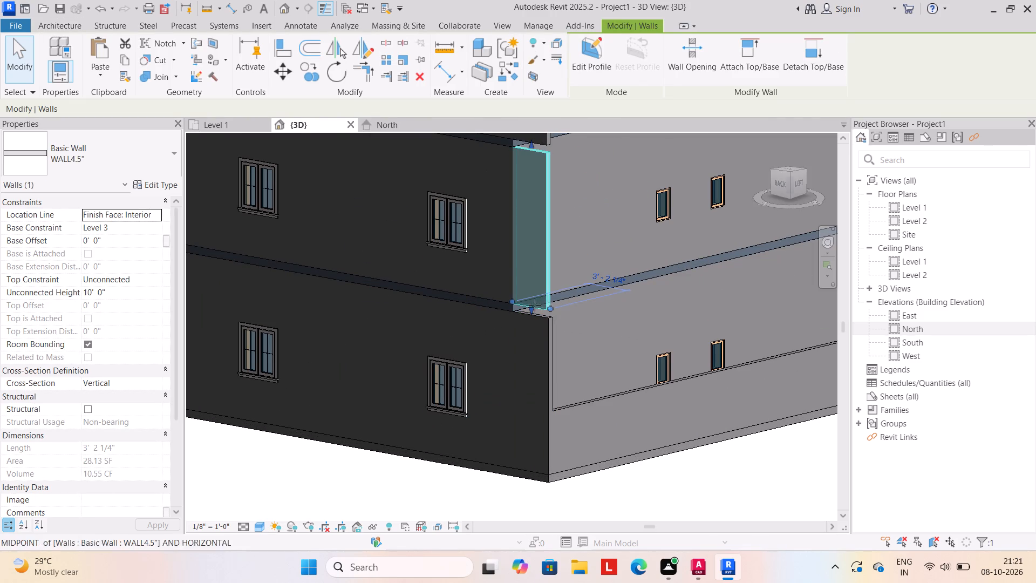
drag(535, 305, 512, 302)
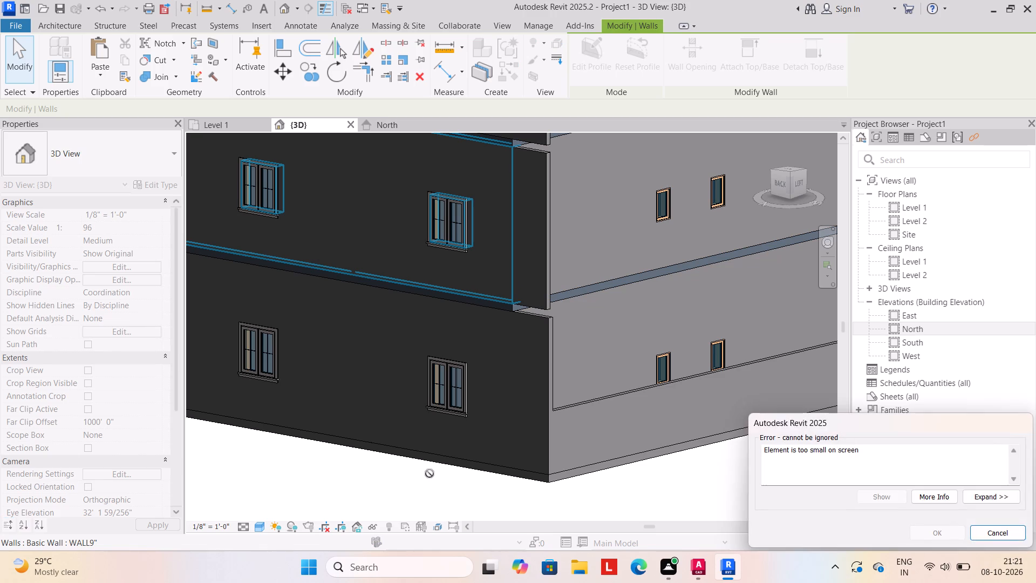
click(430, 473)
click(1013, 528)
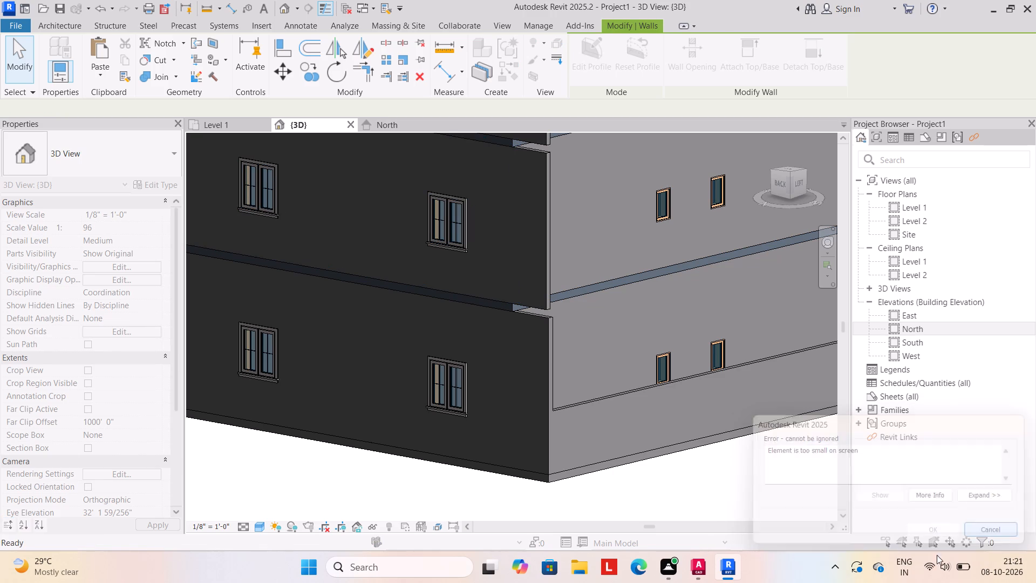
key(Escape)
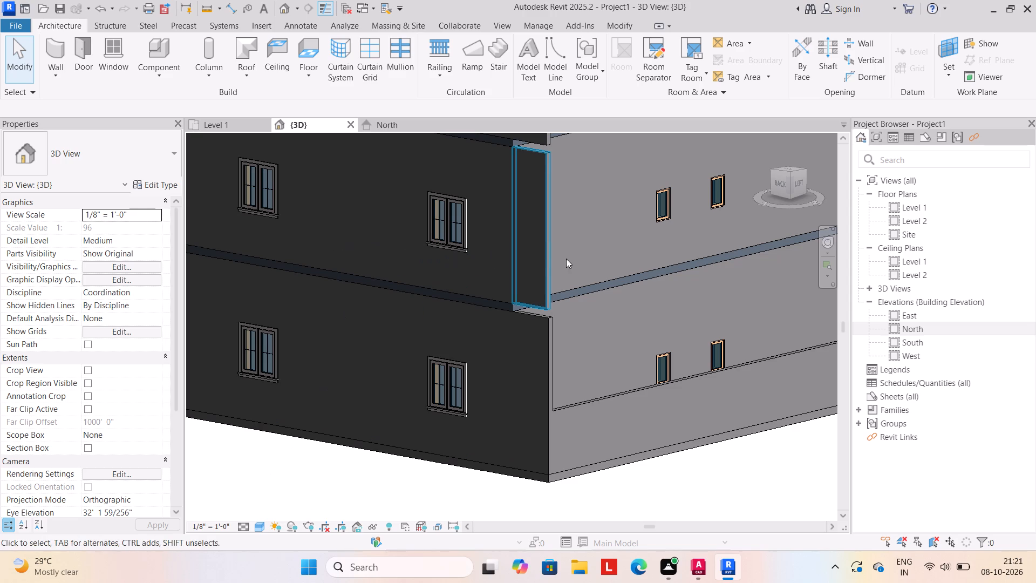
Pull the outer end of the short Level 3 WALL4.5" segment at the back-left corner in to the adjoining rear wall.
click(547, 260)
scroll(524, 290, up, 10)
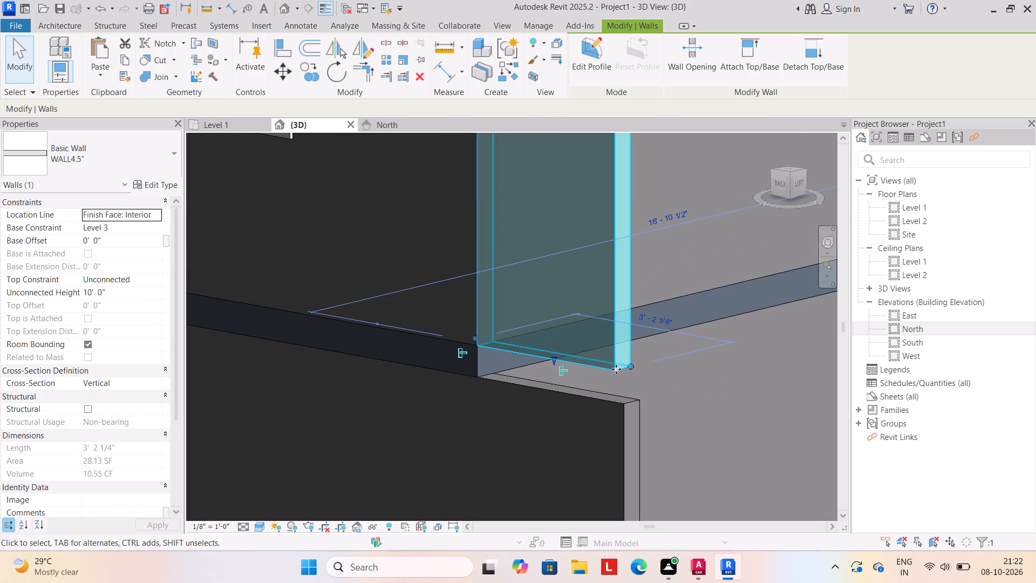
drag(631, 363, 483, 347)
key(Escape)
scroll(467, 374, down, 7)
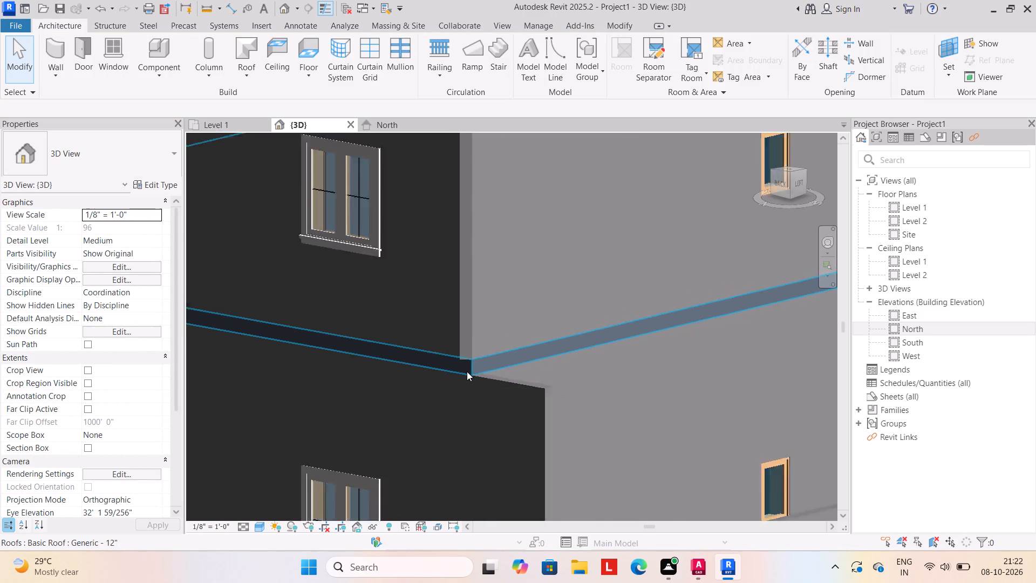
scroll(467, 371, down, 7)
middle_drag(445, 356, 503, 392)
key(Escape)
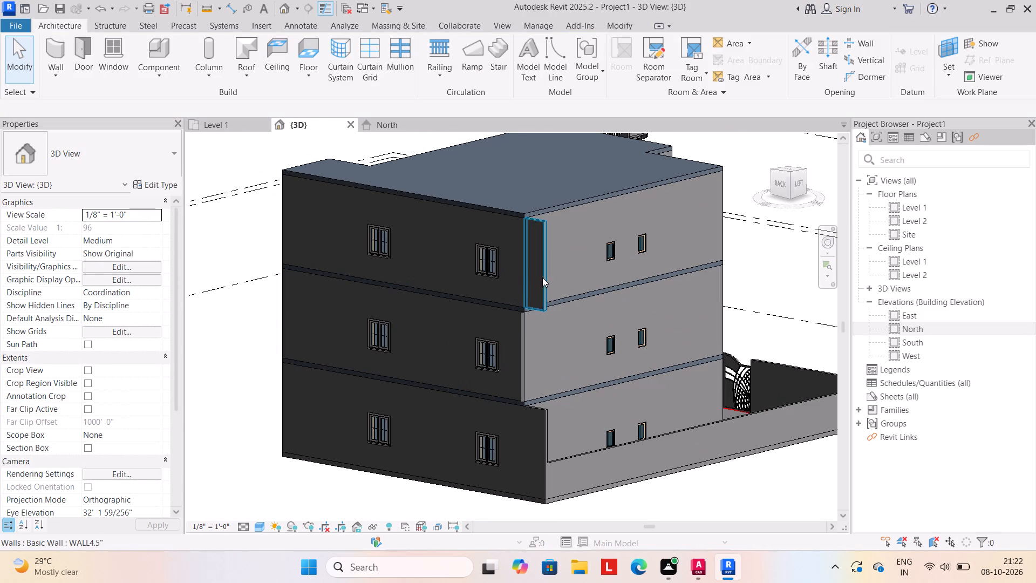
Pull the outer end of the matching short Level 4 WALL4.5" segment in to the rear wall corner.
click(544, 276)
scroll(533, 295, up, 10)
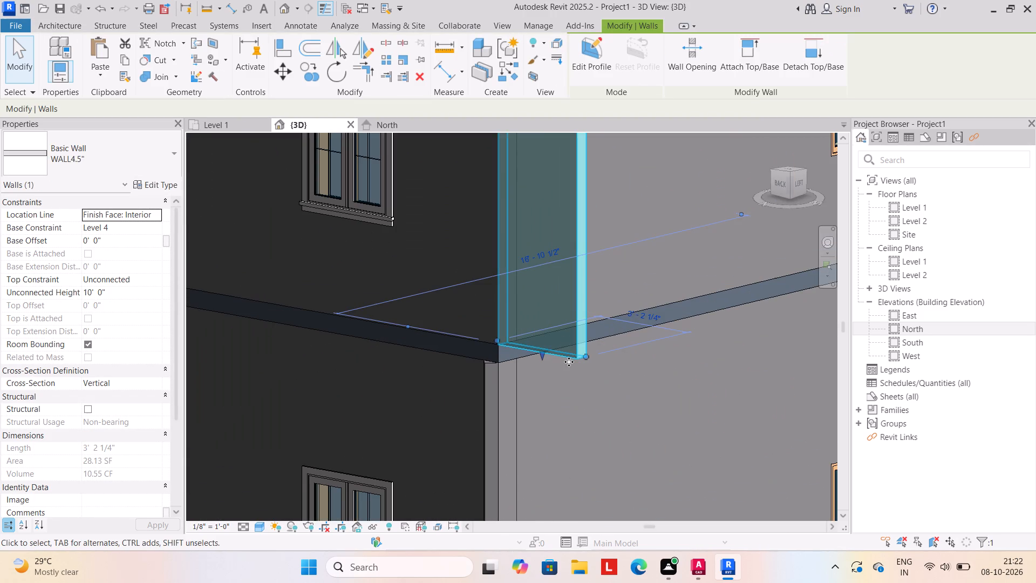
scroll(570, 363, up, 4)
drag(598, 351, 497, 342)
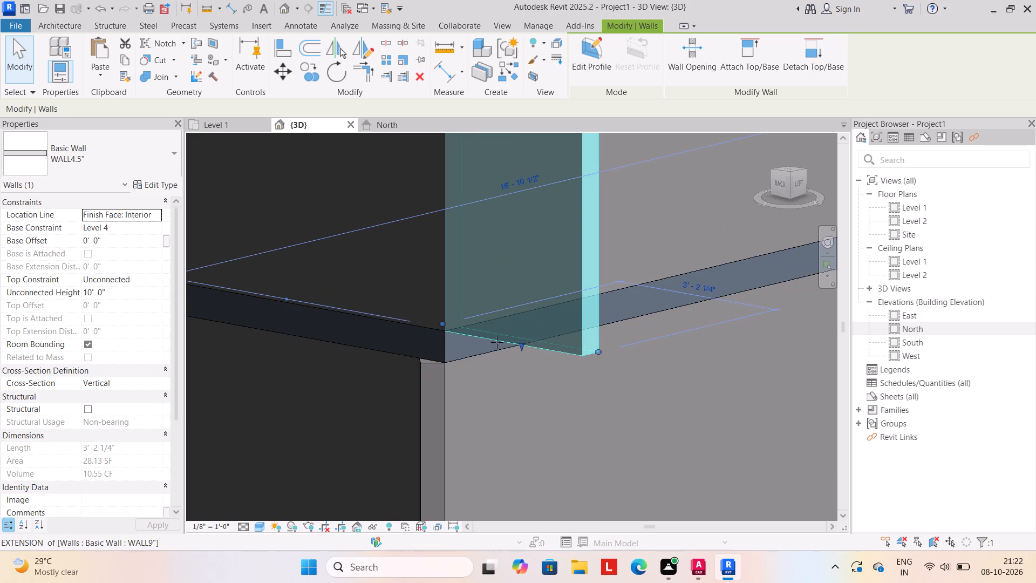
drag(497, 342, 446, 330)
click(503, 380)
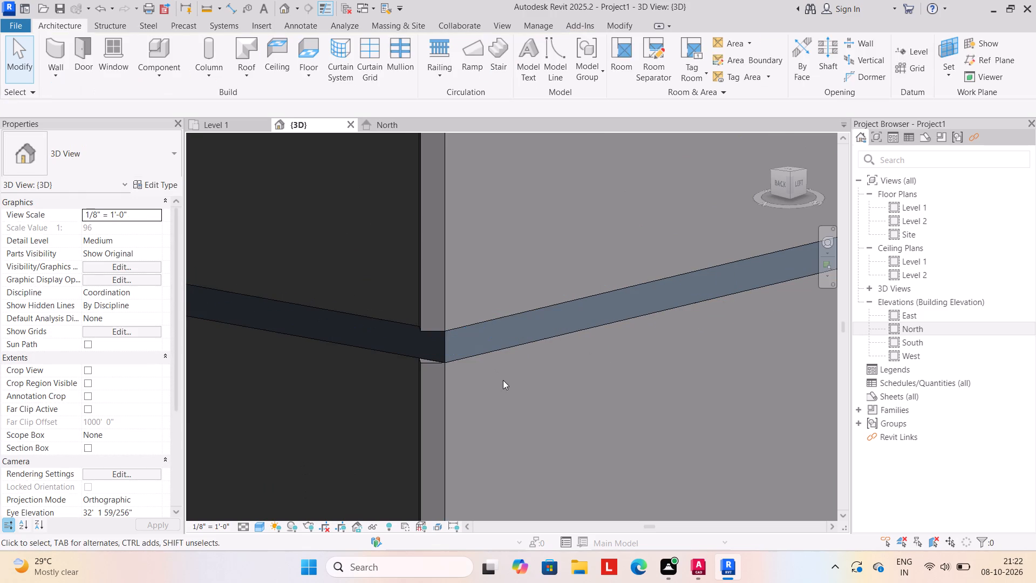
Examine the whole building from the front in 3D and in the North elevation, checking the storeys against the level lines.
scroll(503, 381, down, 15)
middle_drag(469, 384, 432, 325)
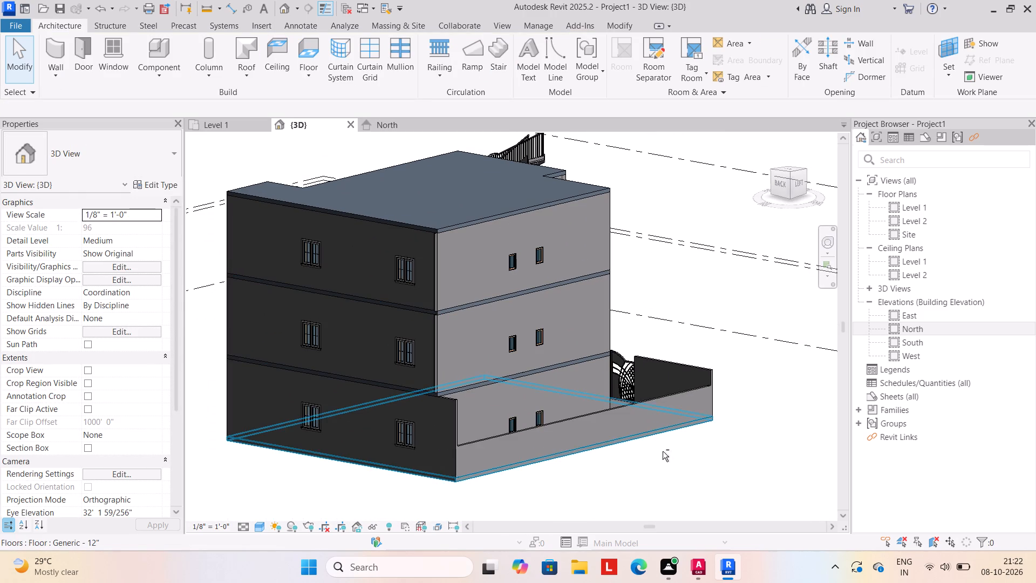
shift+middle_drag(707, 470, 392, 491)
shift+middle_drag(447, 492, 446, 470)
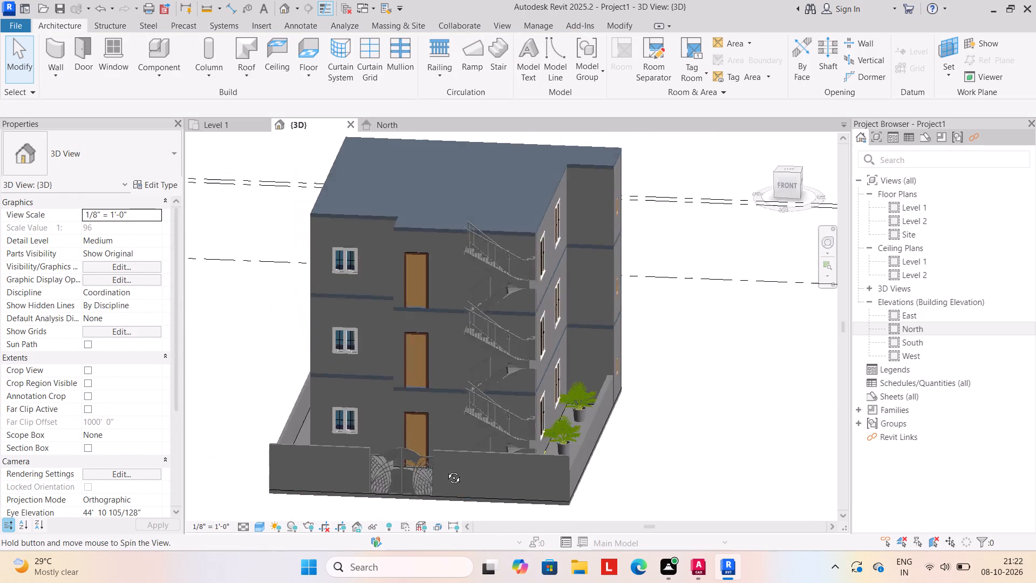
shift+middle_drag(446, 470, 470, 462)
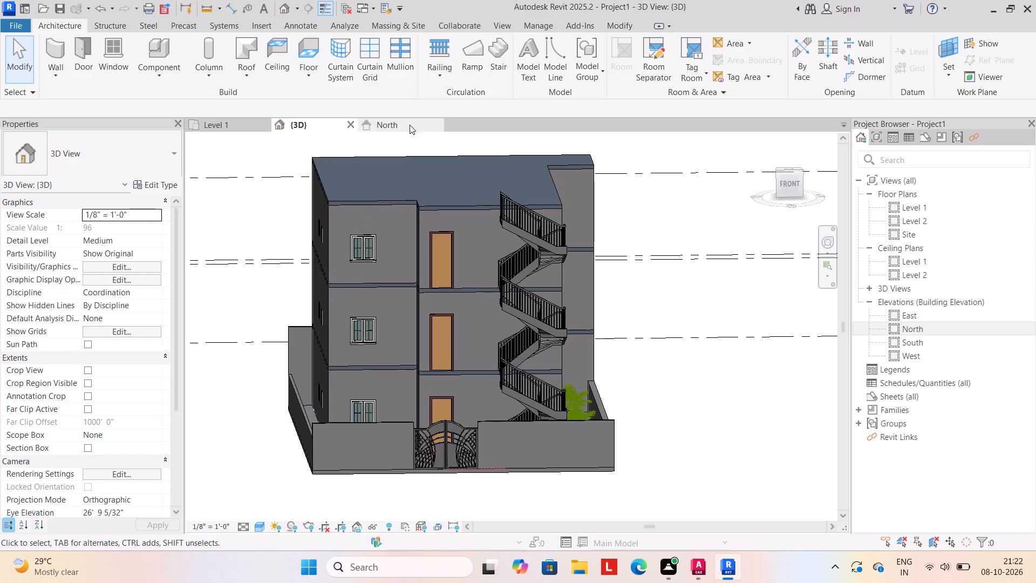
double_click(930, 220)
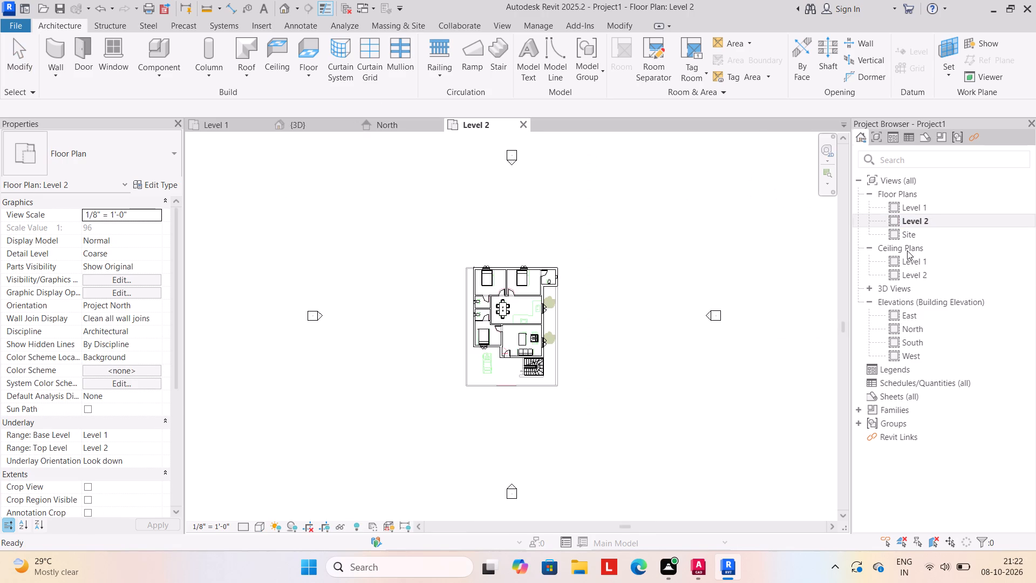
double_click(399, 128)
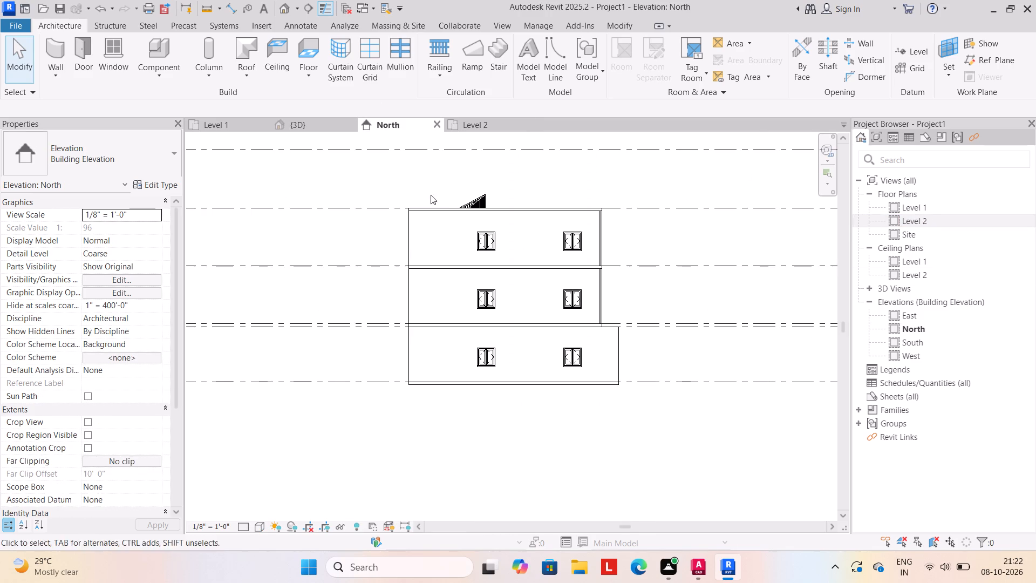
scroll(426, 253, down, 3)
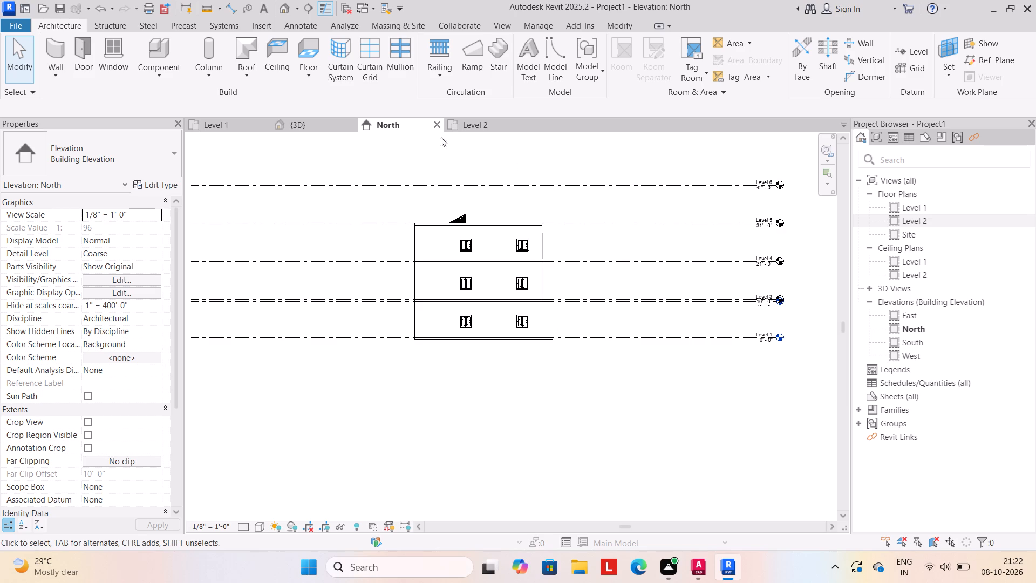
In the Level 2 floor plan, set up a straight WALL4.5" wall with an unconnected height of 5' and base constraint Level 5.
click(474, 129)
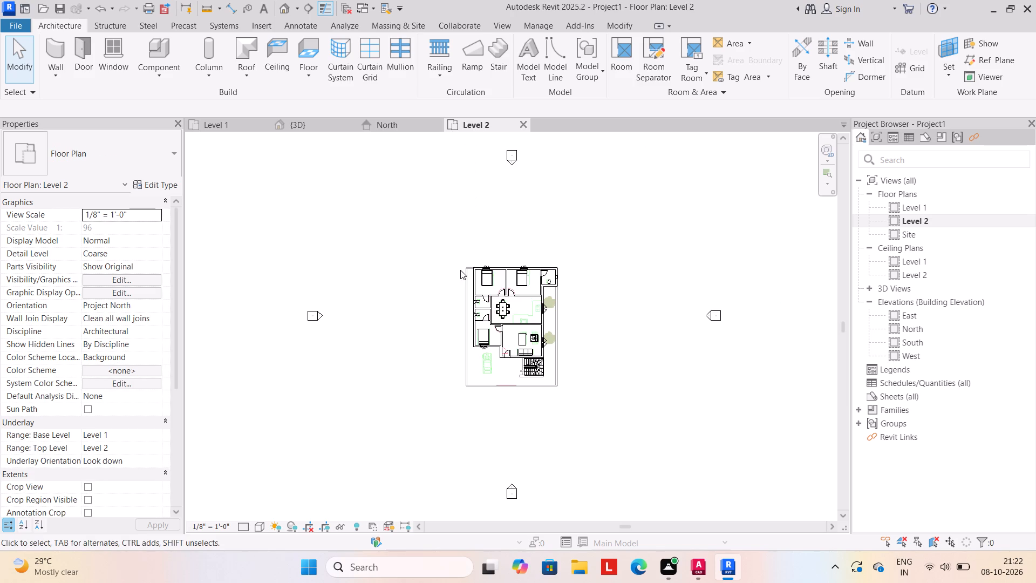
scroll(460, 270, up, 1)
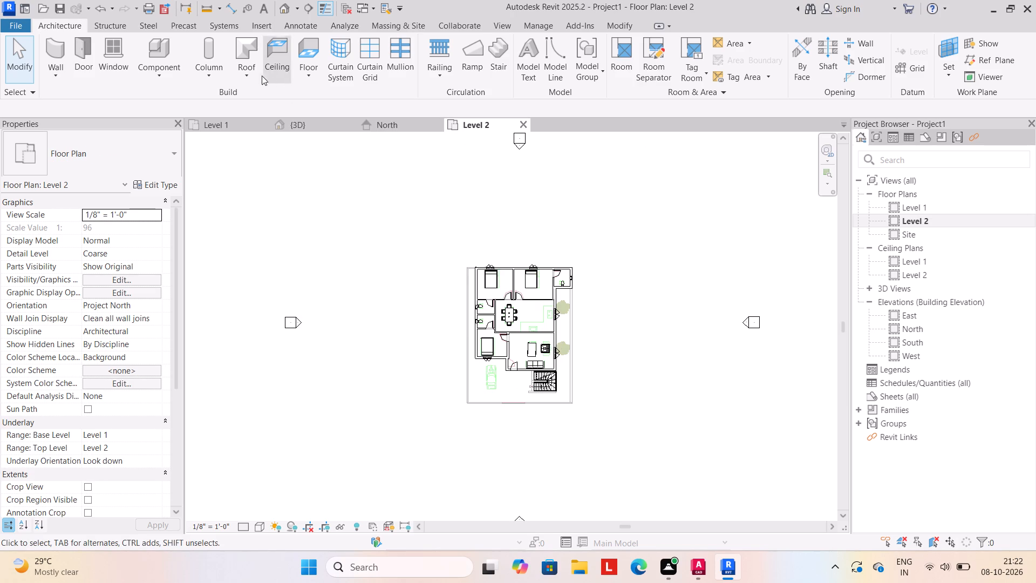
click(54, 78)
click(73, 98)
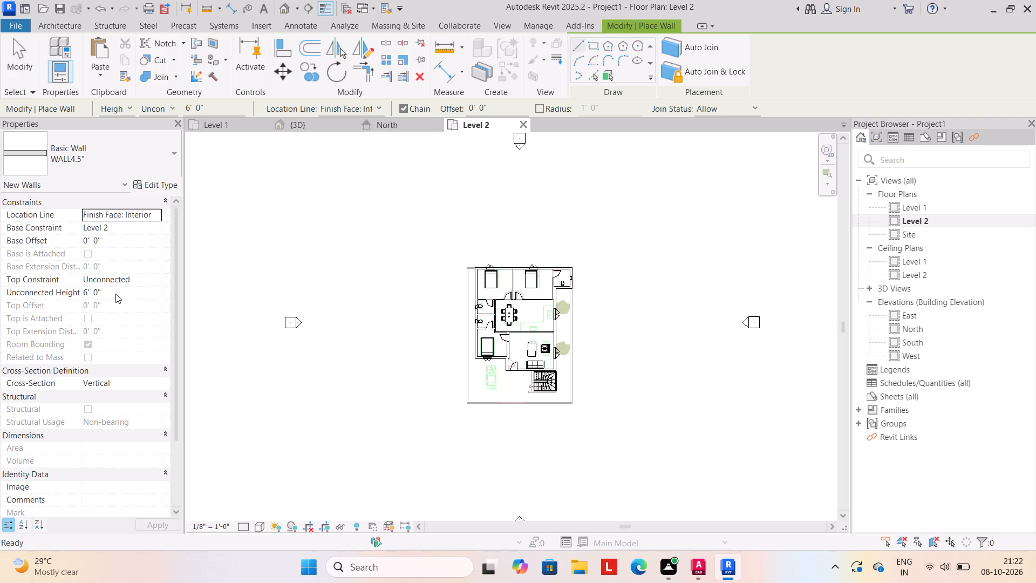
click(115, 294)
text(5')
key(Return)
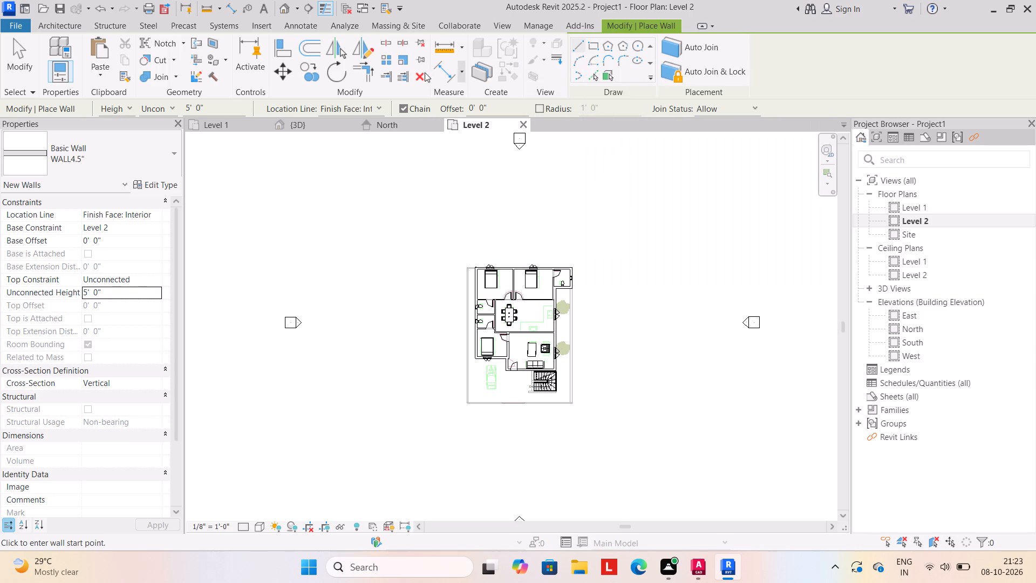
click(63, 29)
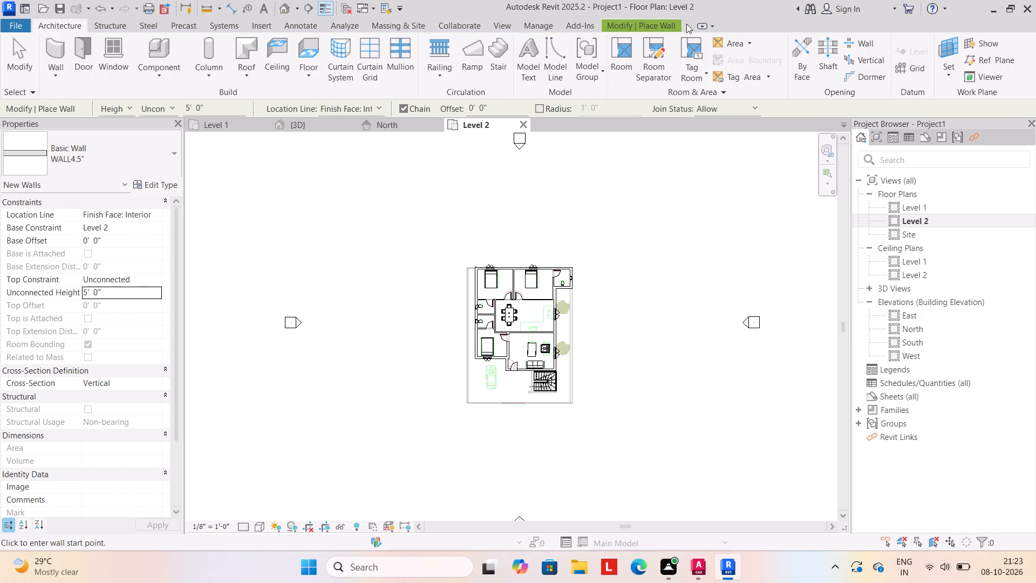
click(667, 23)
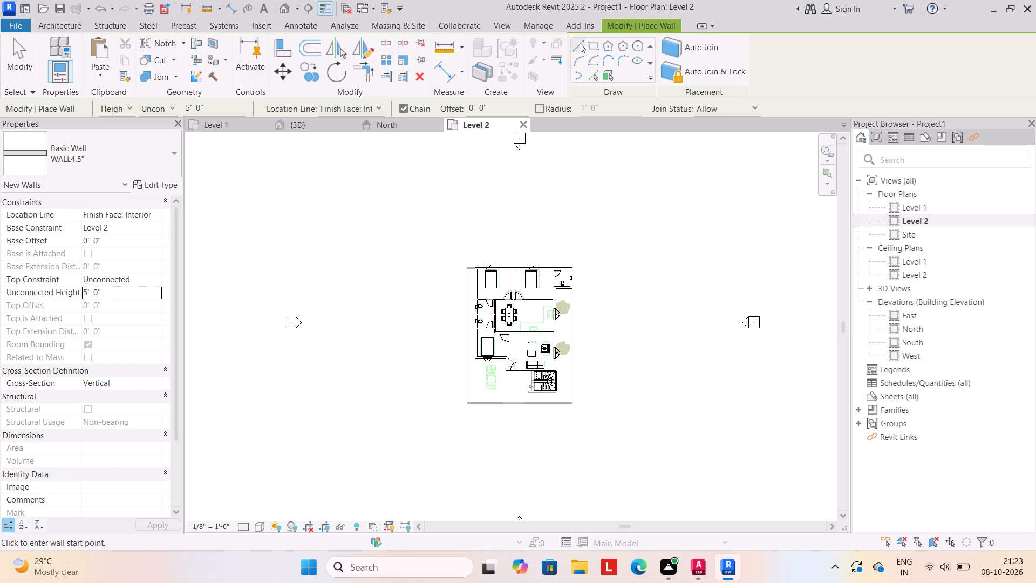
click(580, 43)
scroll(583, 316, up, 5)
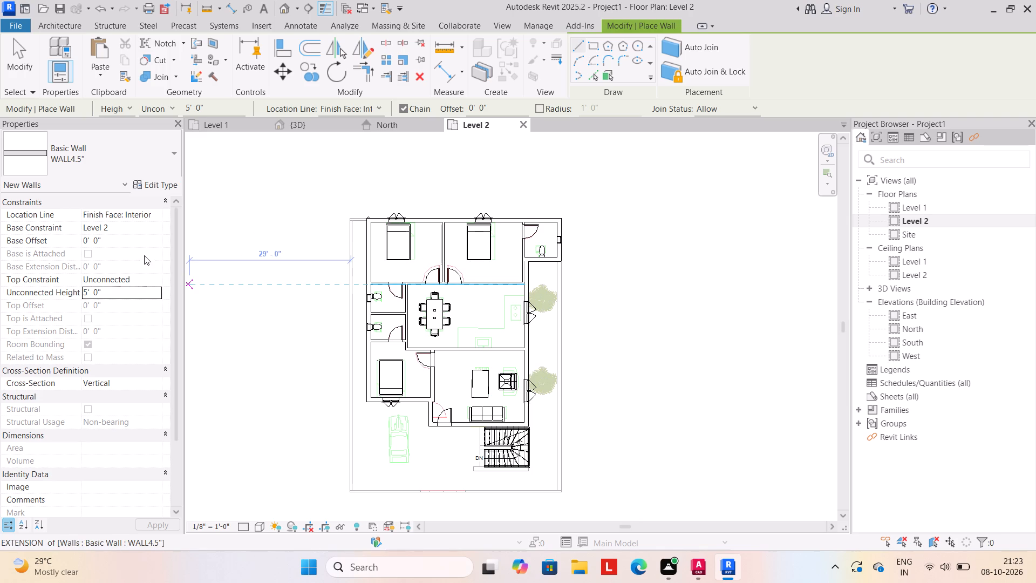
click(148, 229)
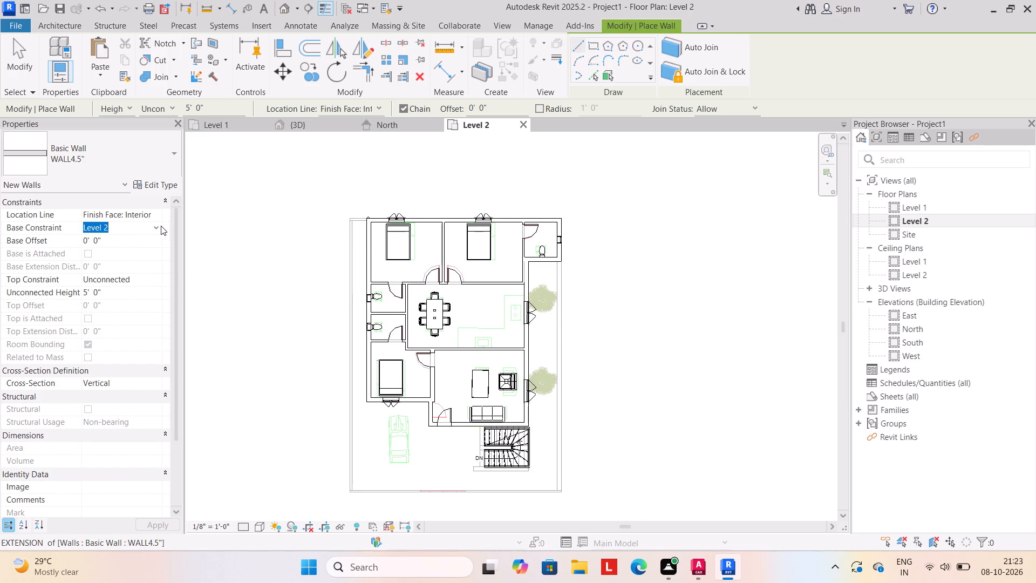
click(157, 228)
click(127, 283)
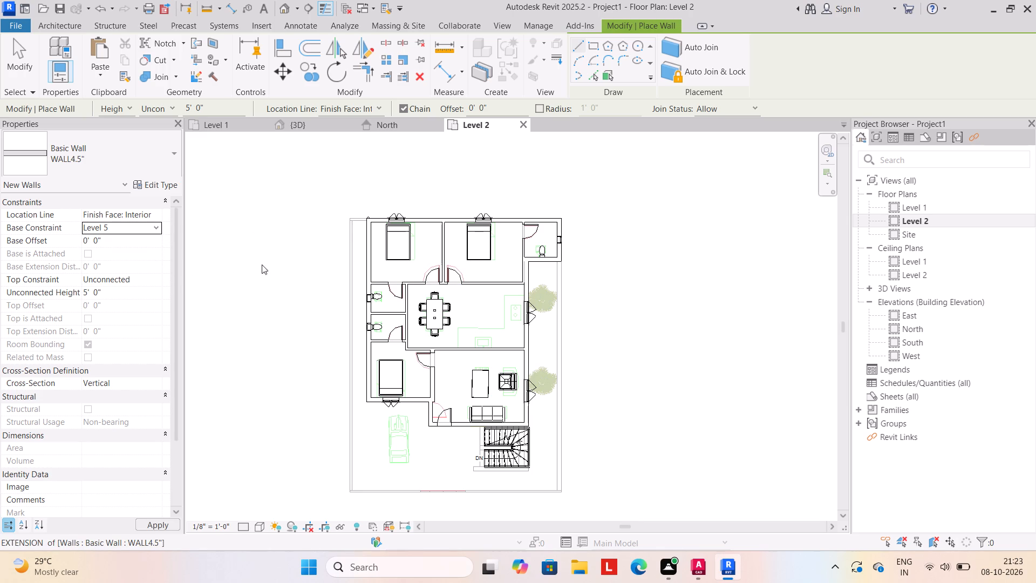
Draw the parapet as a closed chain of walls along the building's outer outline, beginning with the 35'-0" rear edge and excluding the outside staircase.
scroll(376, 215, up, 4)
click(358, 221)
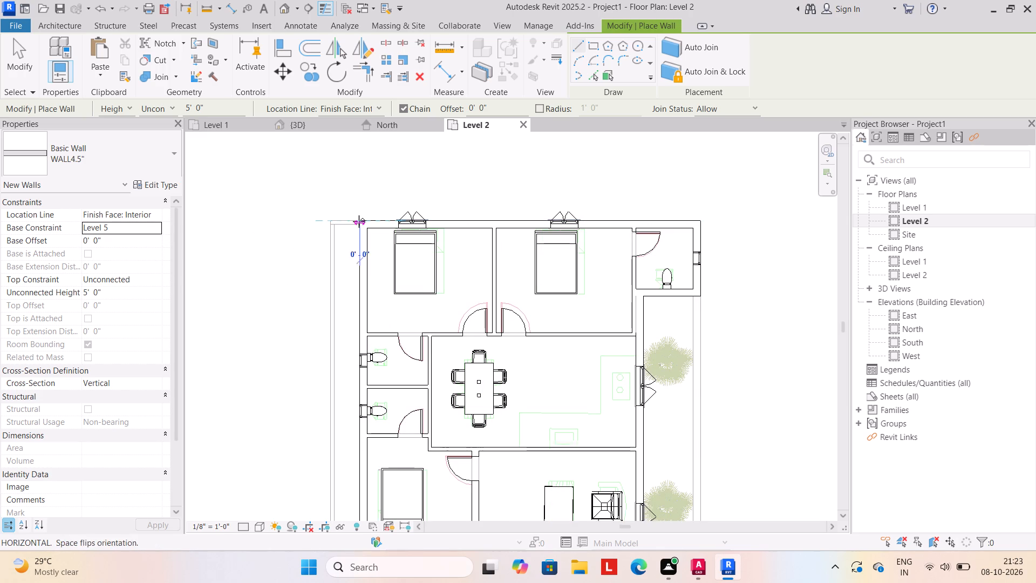
click(700, 221)
click(699, 299)
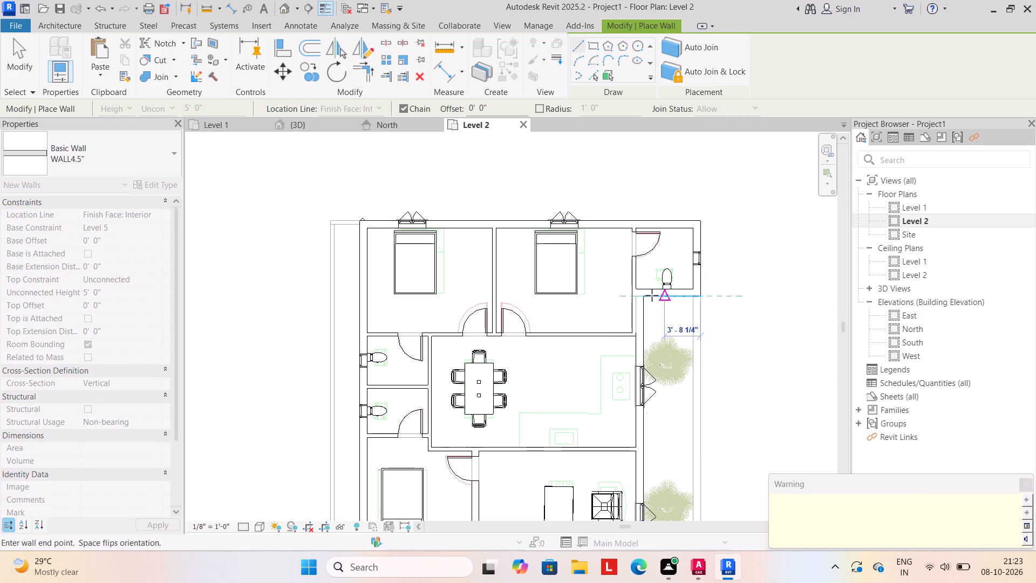
click(644, 295)
scroll(643, 398, down, 1)
middle_drag(642, 402, 620, 254)
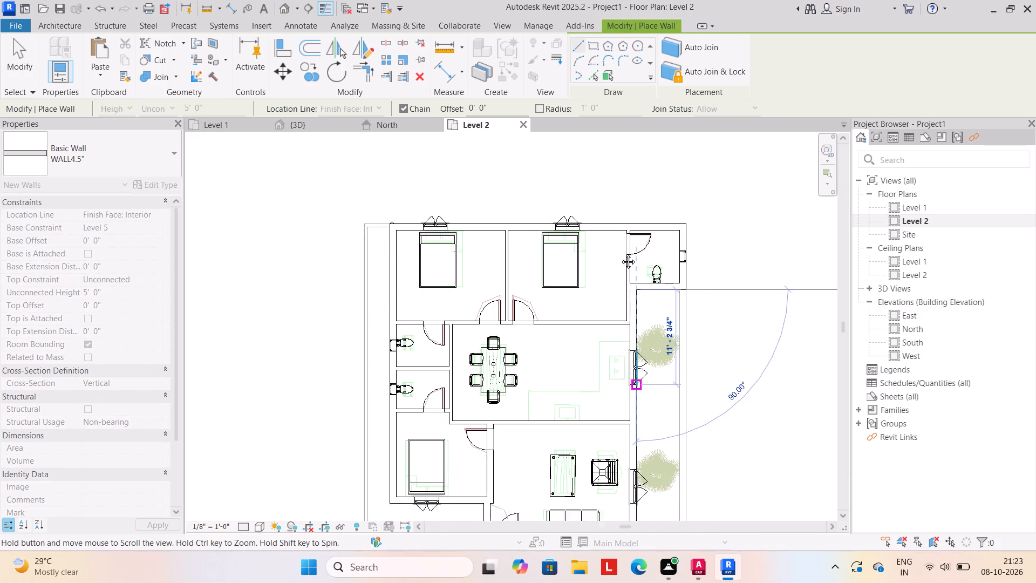
middle_drag(620, 254, 619, 236)
click(622, 395)
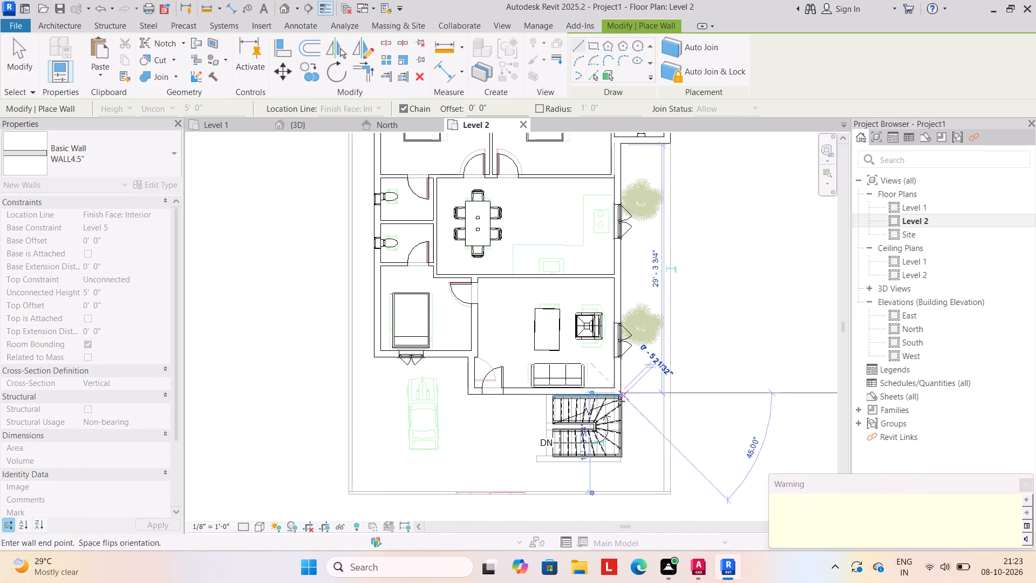
click(467, 392)
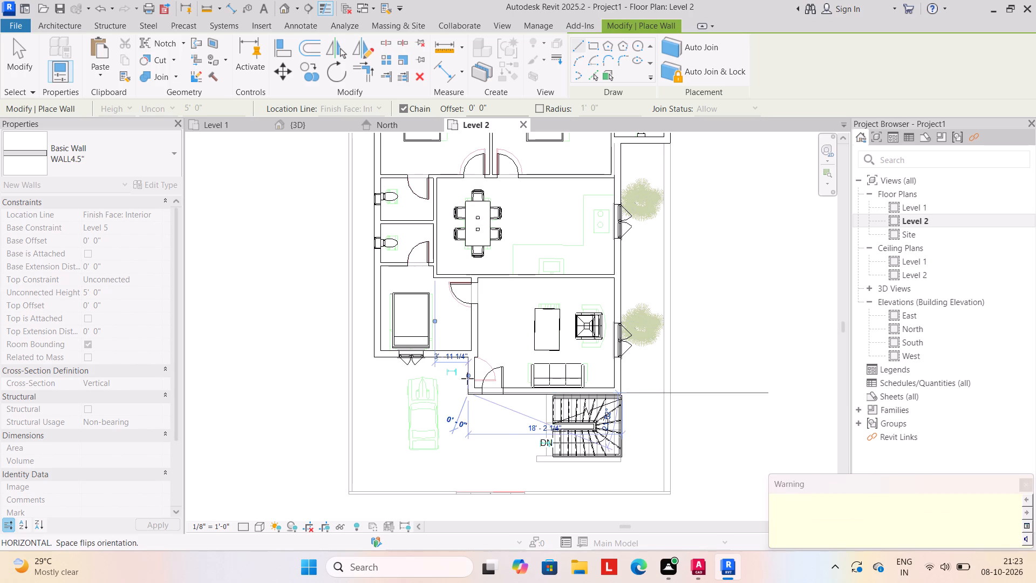
click(467, 360)
click(374, 355)
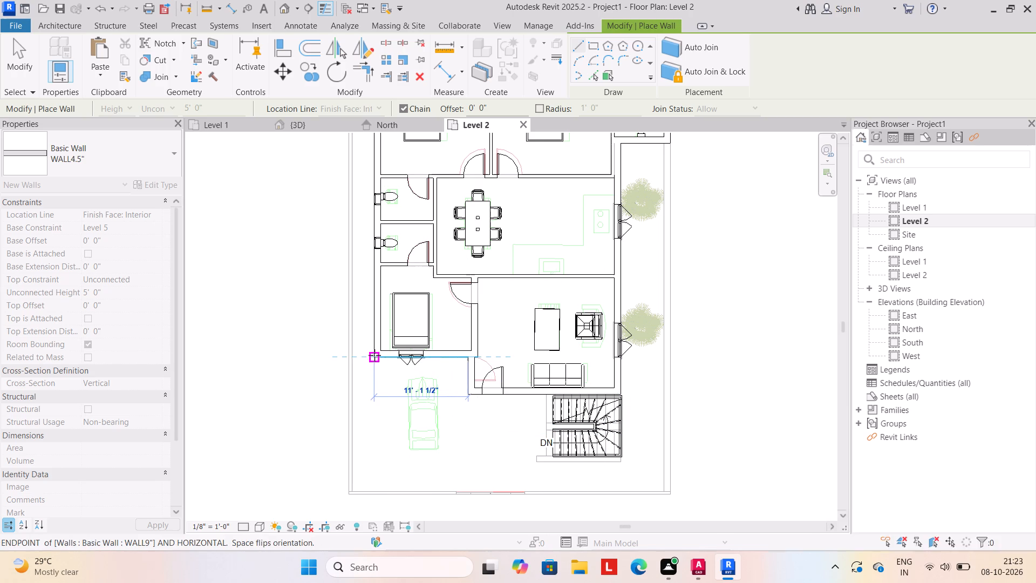
scroll(372, 200, down, 2)
middle_drag(371, 204, 372, 323)
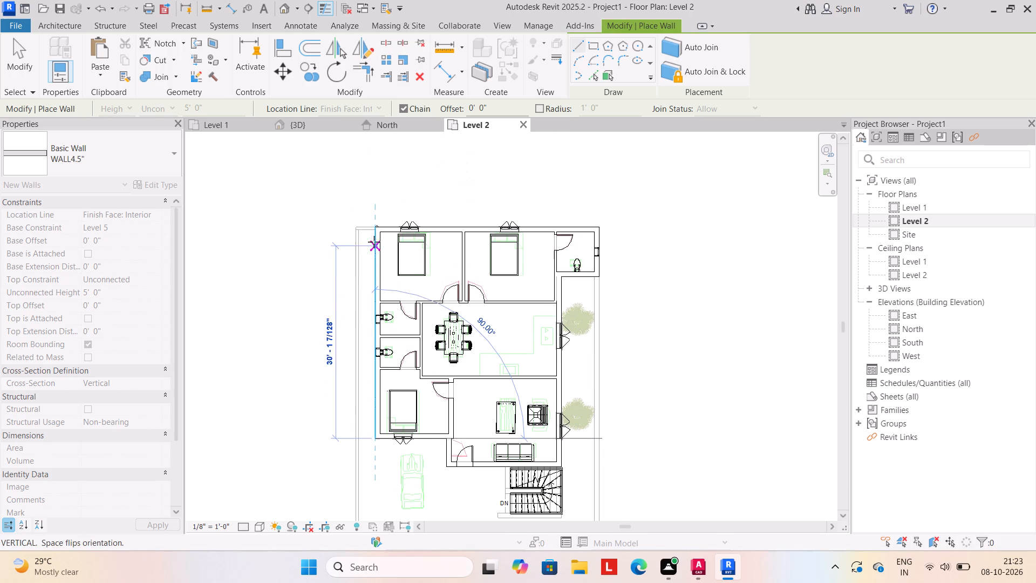
click(374, 229)
key(Escape)
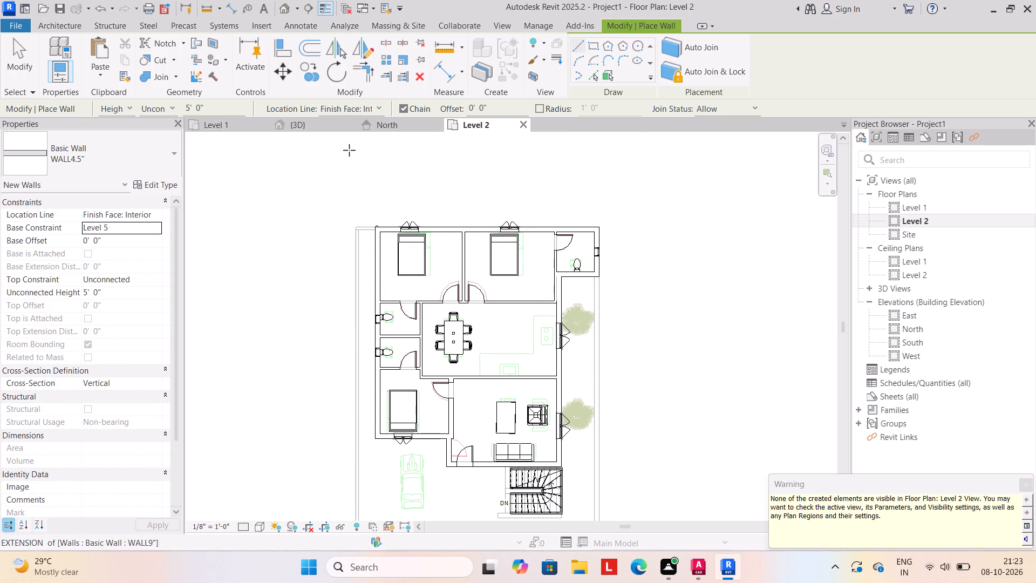
key(Escape)
Examine the rooftop parapet and the whole building from the front in the 3D view.
click(308, 131)
key(Escape)
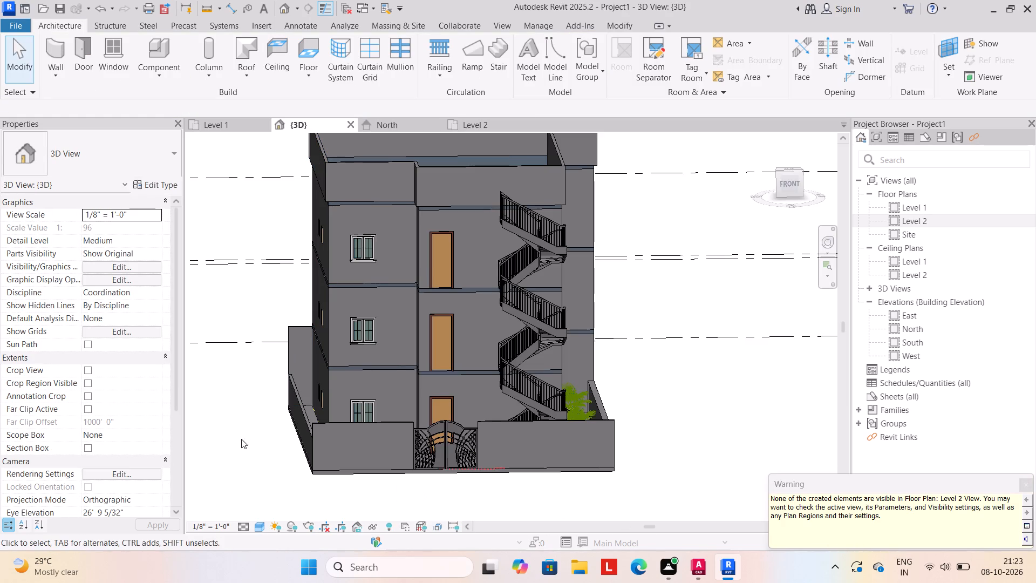
scroll(254, 456, down, 3)
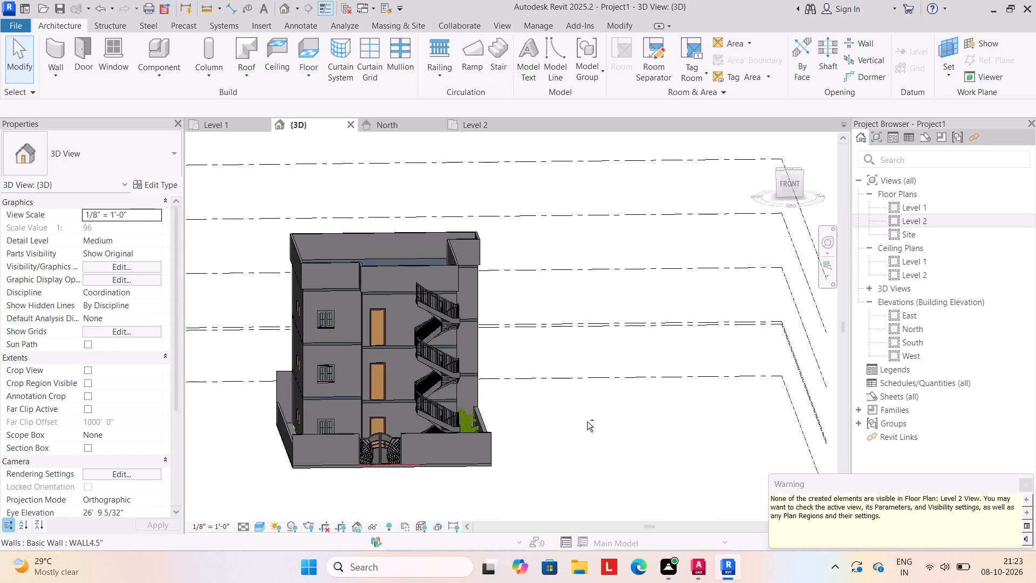
shift+middle_click(587, 422)
shift+scroll(587, 422, up, 1)
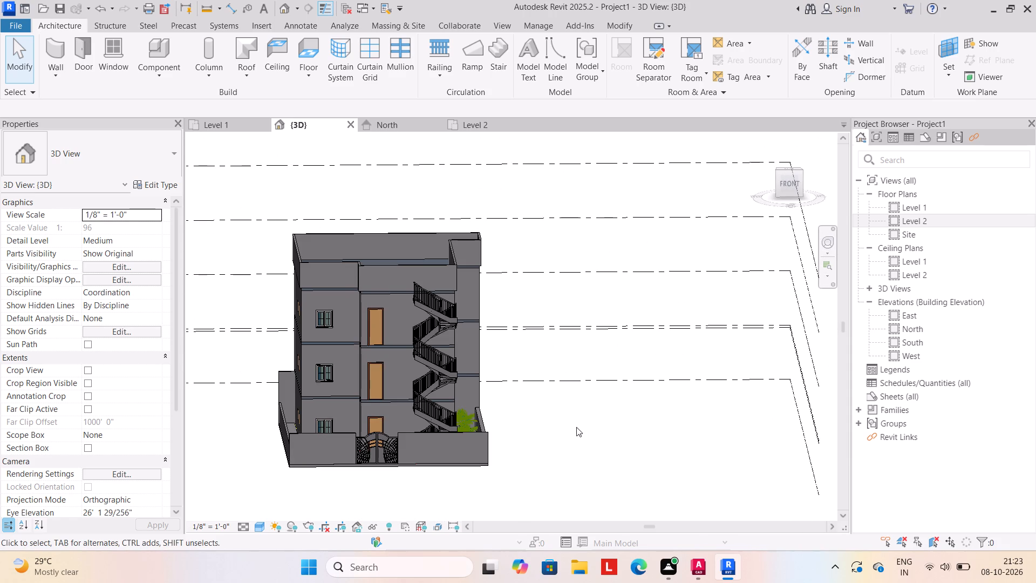
scroll(575, 409, down, 2)
middle_drag(575, 409, 595, 408)
key(Escape)
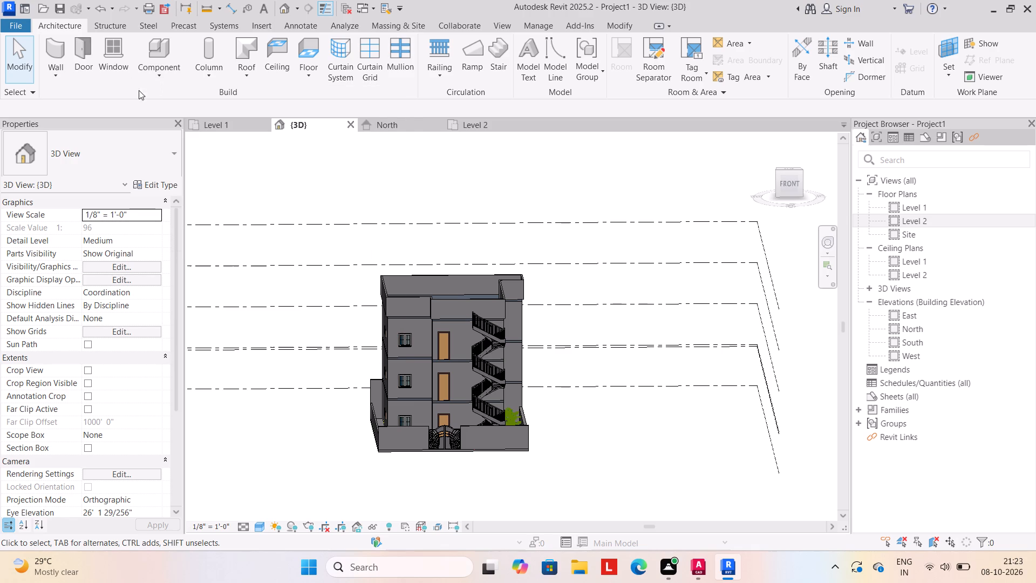
scroll(321, 209, down, 1)
middle_drag(321, 209, 369, 219)
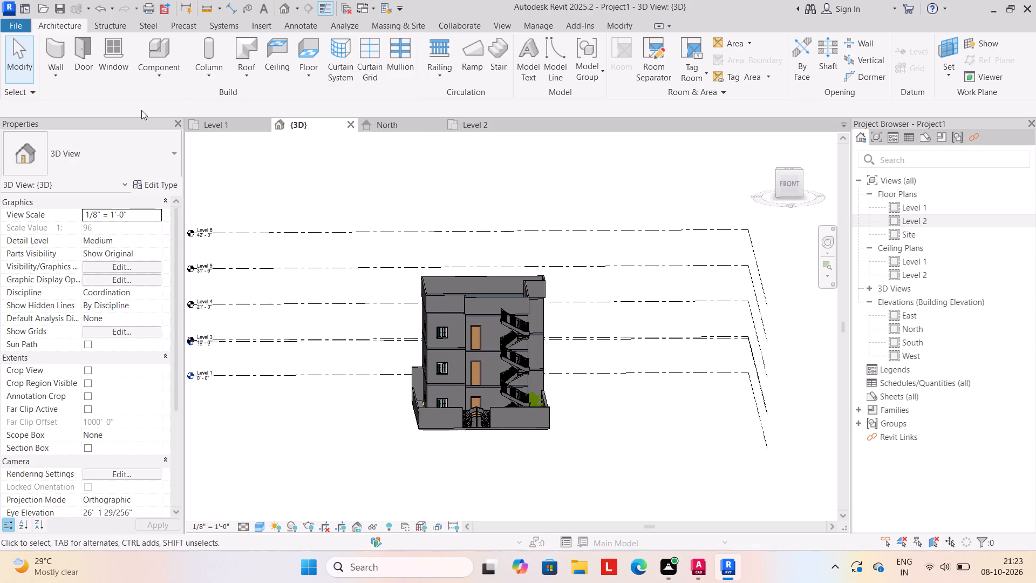
click(612, 21)
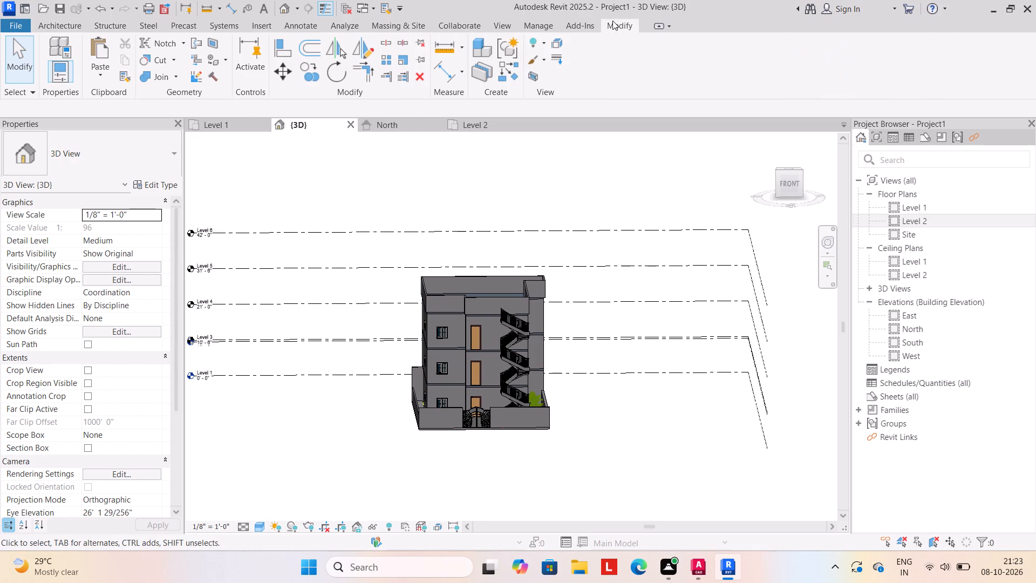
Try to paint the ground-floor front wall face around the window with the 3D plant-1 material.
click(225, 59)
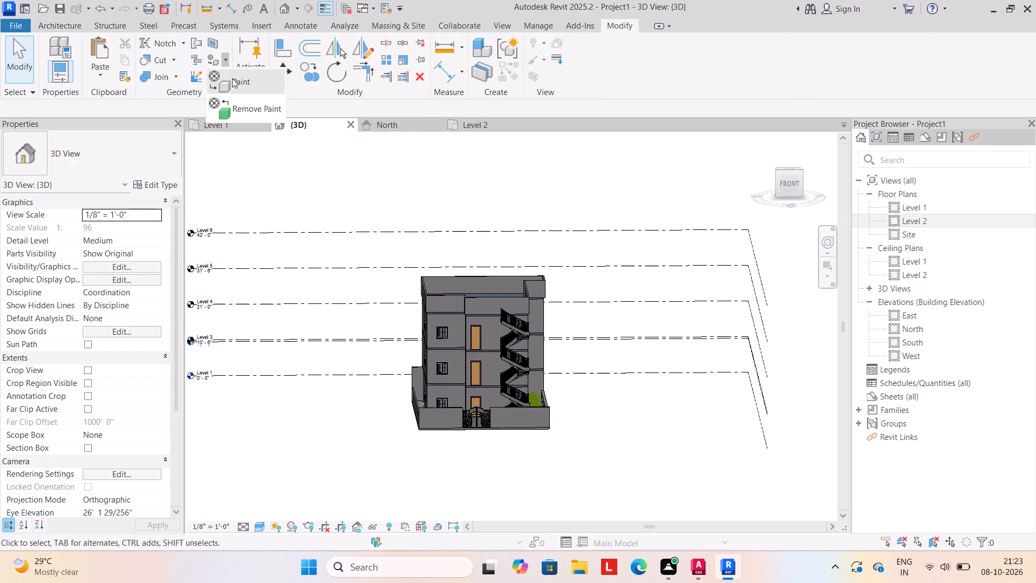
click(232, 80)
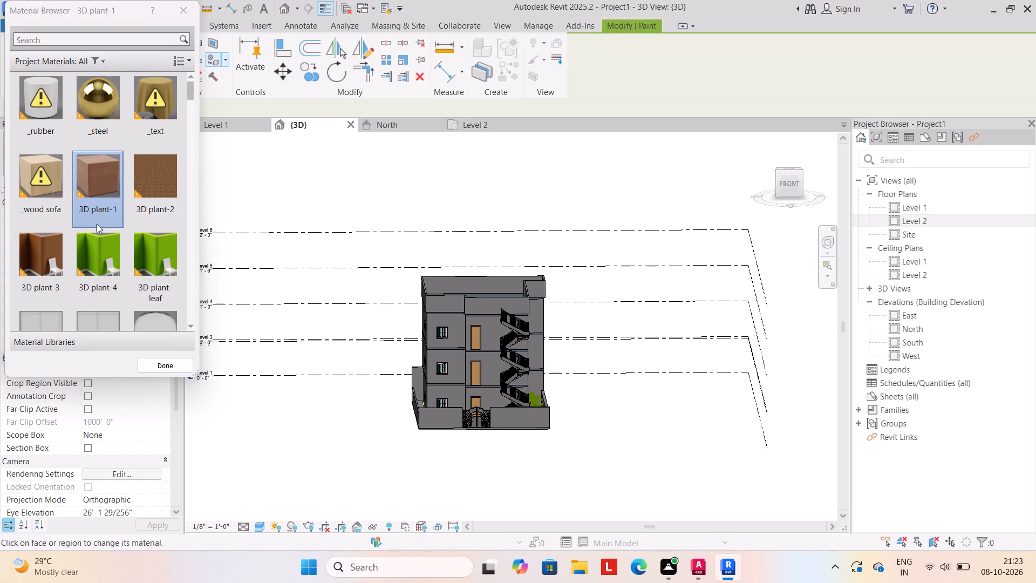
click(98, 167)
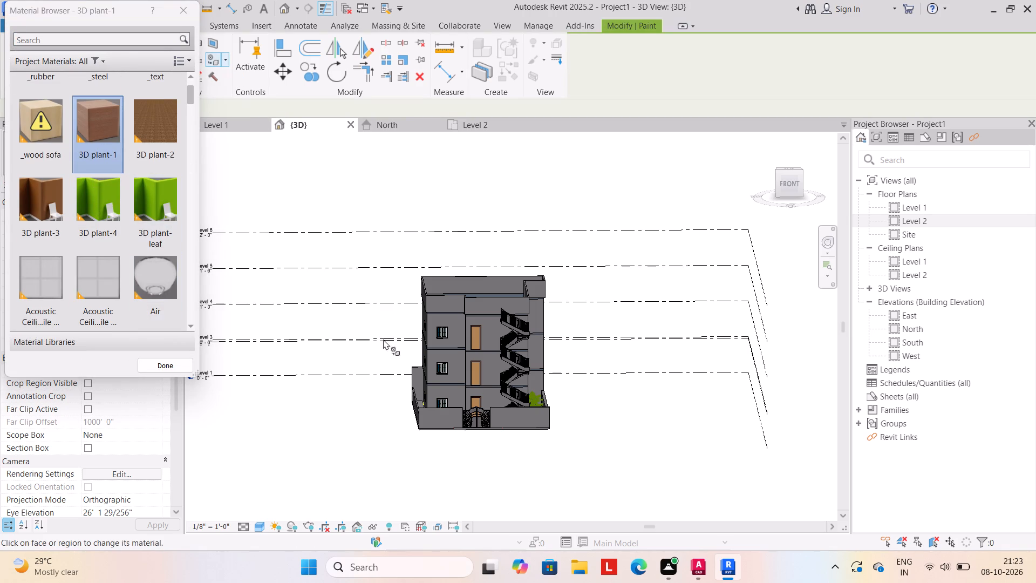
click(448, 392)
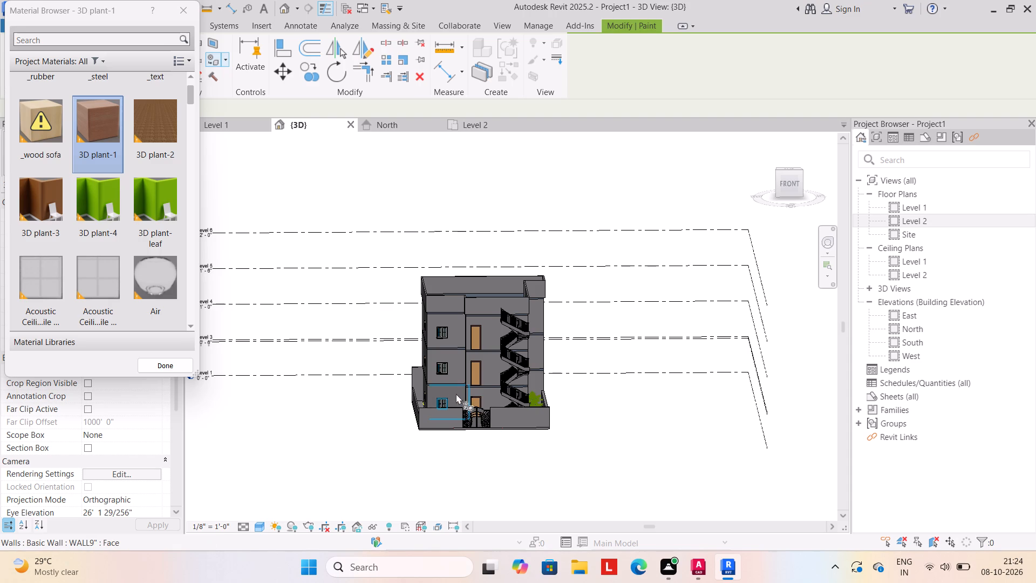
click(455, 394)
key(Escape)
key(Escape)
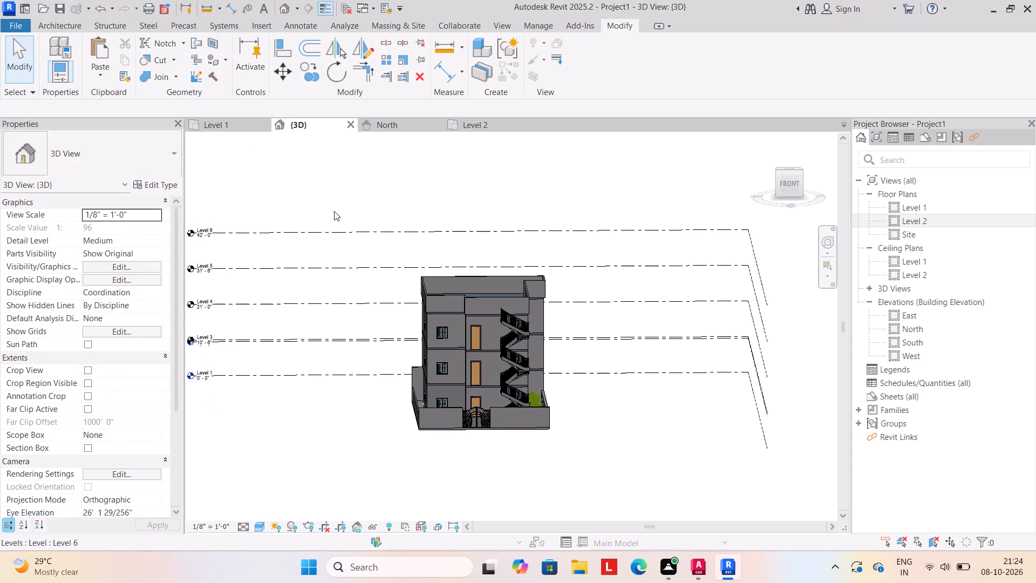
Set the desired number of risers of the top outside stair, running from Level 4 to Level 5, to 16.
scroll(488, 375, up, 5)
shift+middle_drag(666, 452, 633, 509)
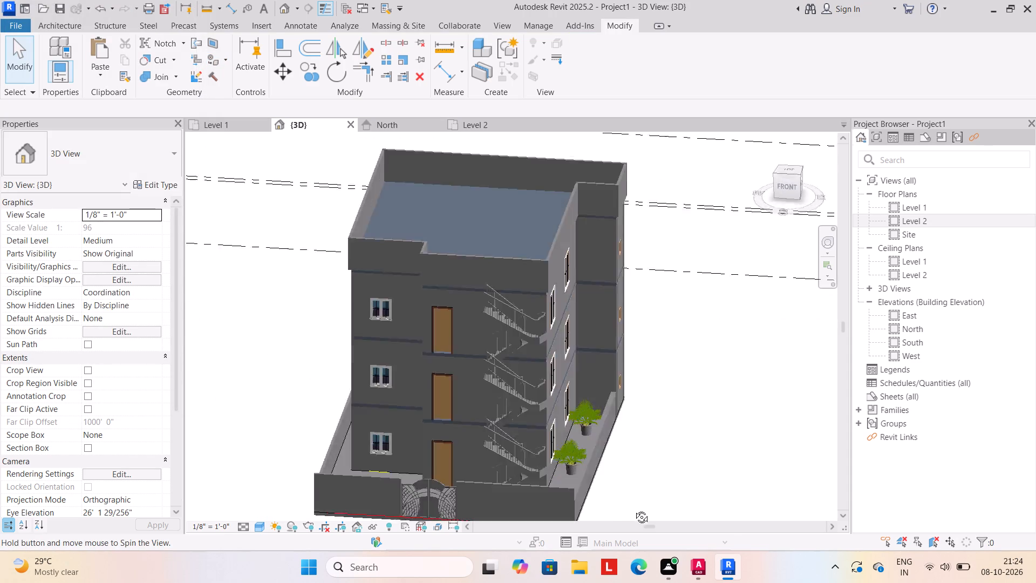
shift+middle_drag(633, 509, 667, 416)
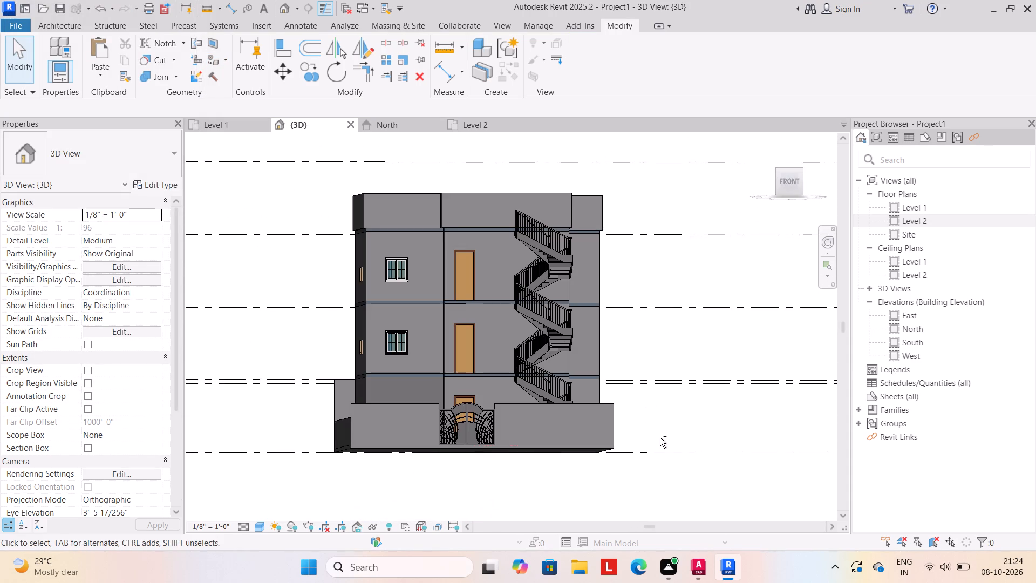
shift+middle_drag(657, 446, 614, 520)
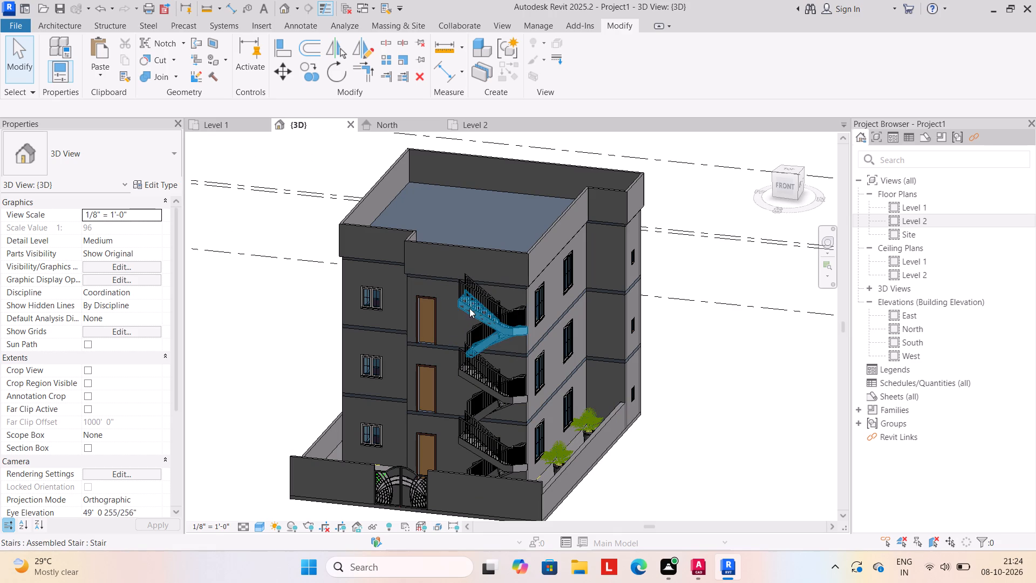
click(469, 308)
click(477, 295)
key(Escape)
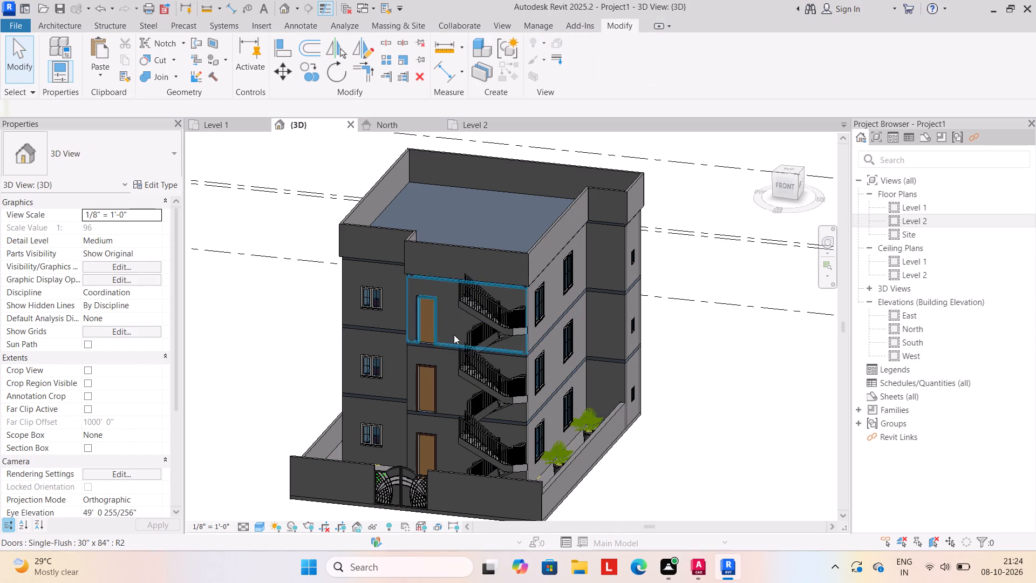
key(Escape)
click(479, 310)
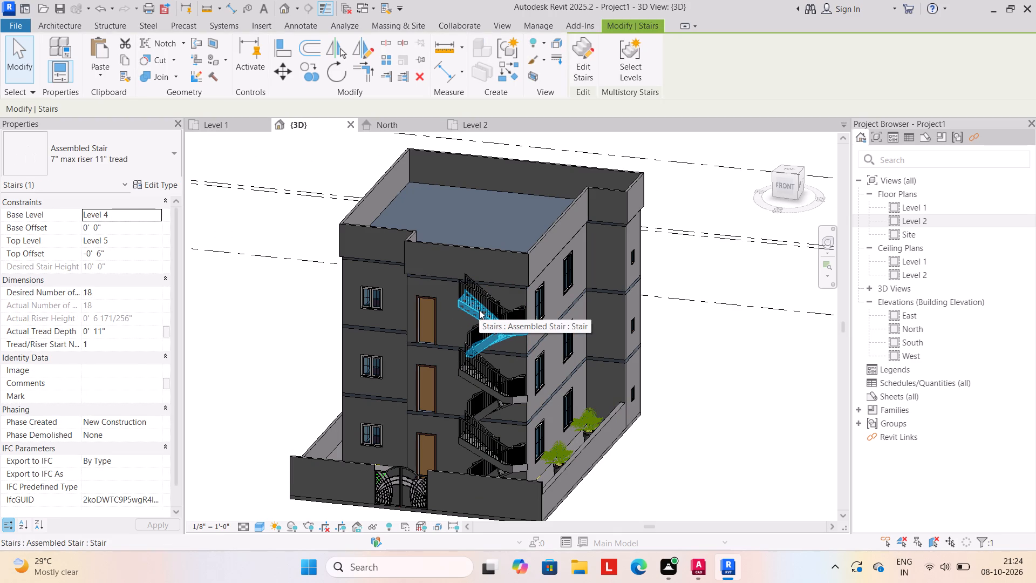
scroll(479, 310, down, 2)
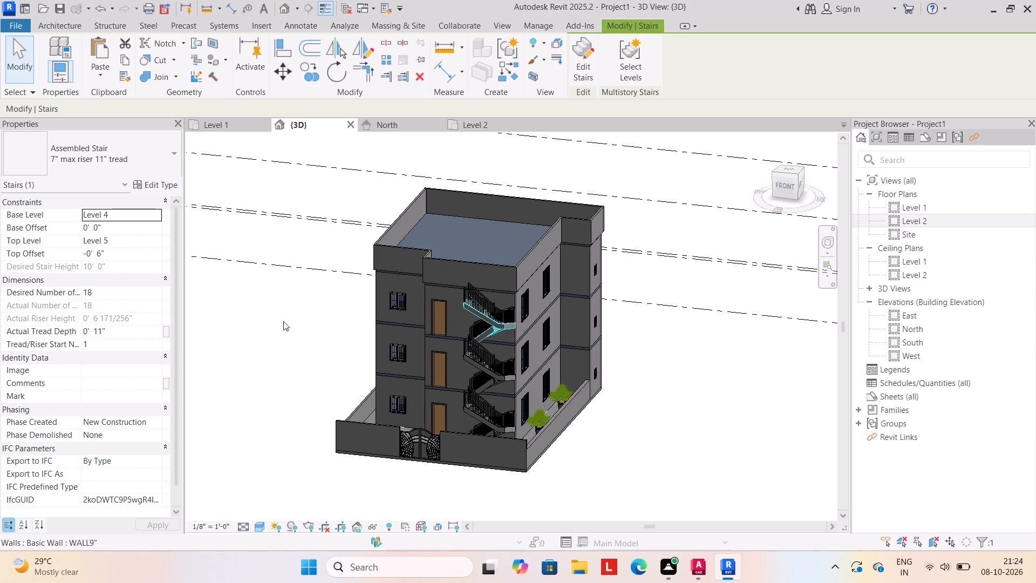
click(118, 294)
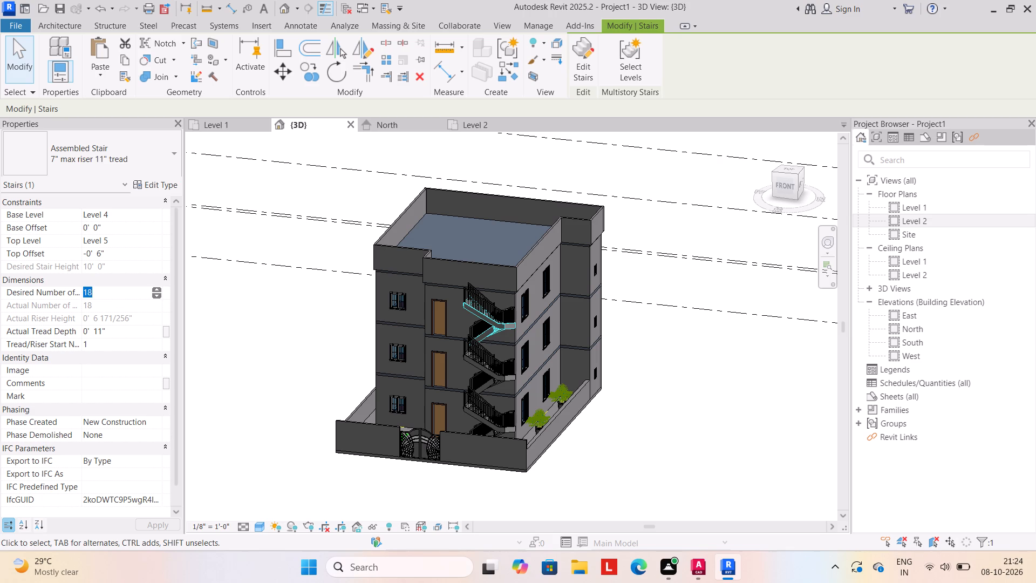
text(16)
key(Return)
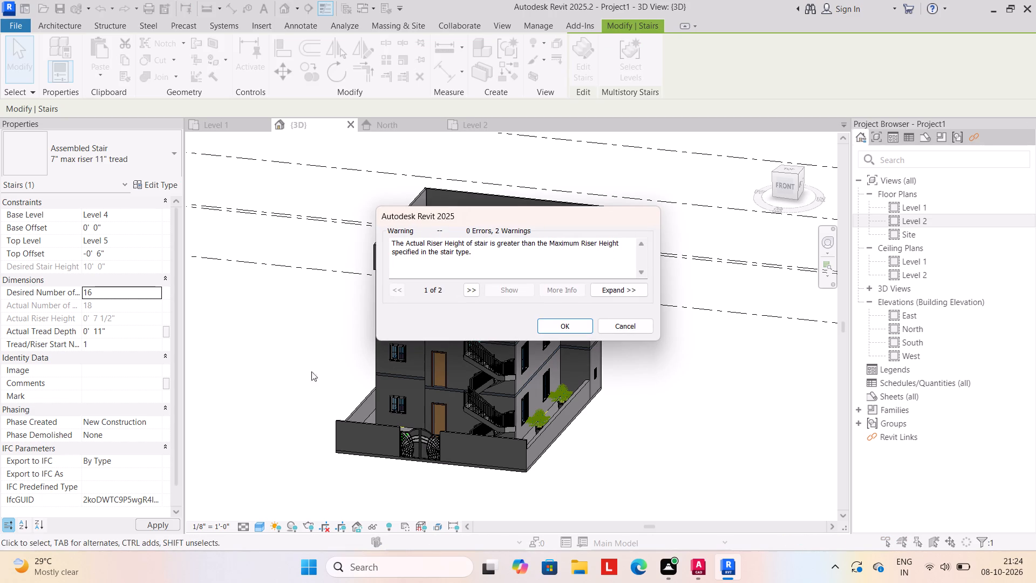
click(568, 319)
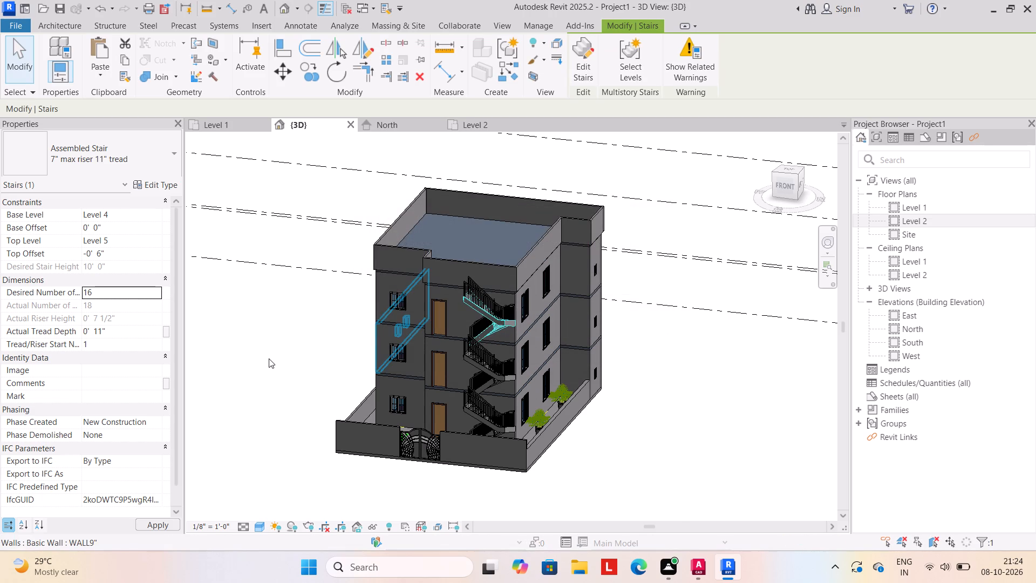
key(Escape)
Set the desired number of risers of the Level 4 to Level 5 outside stair to 15.
shift+middle_drag(315, 428, 321, 409)
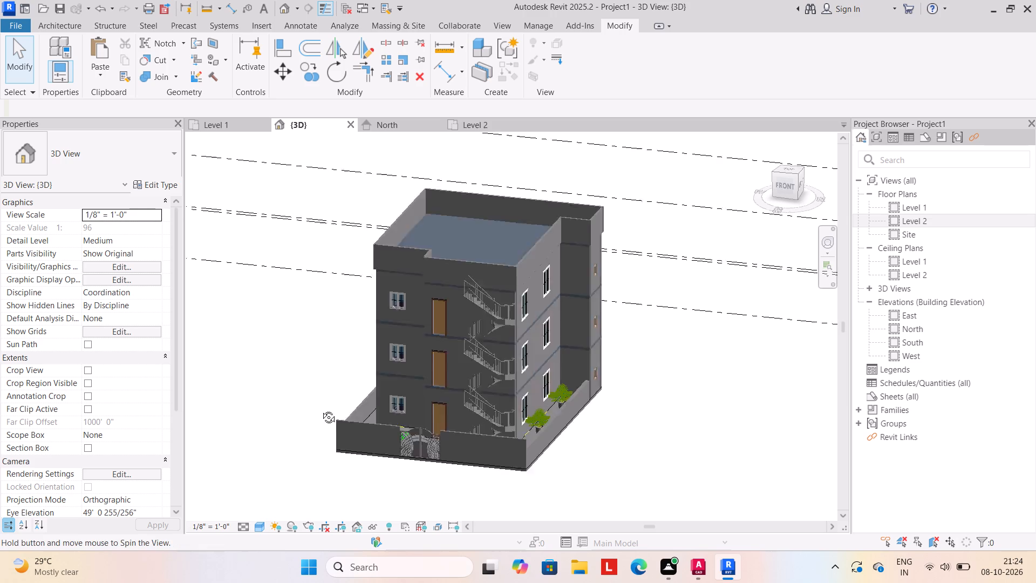
shift+middle_drag(321, 409, 336, 377)
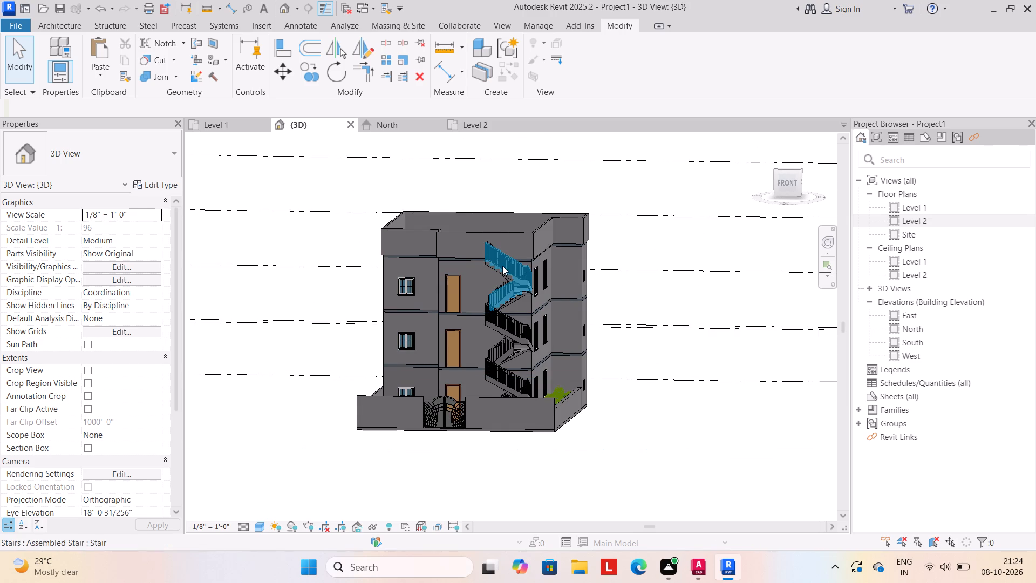
click(492, 268)
key(Escape)
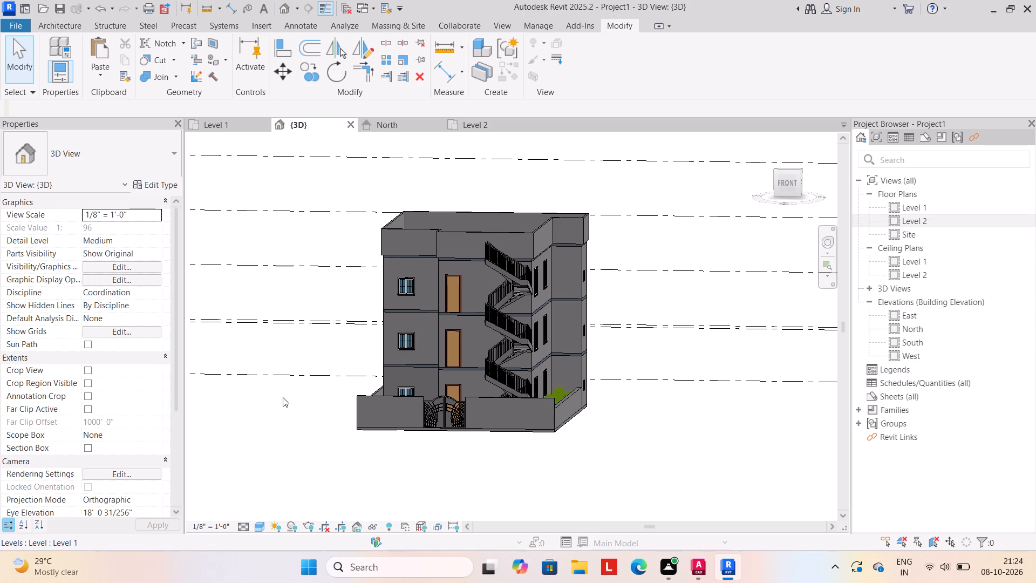
shift+middle_drag(301, 414, 292, 448)
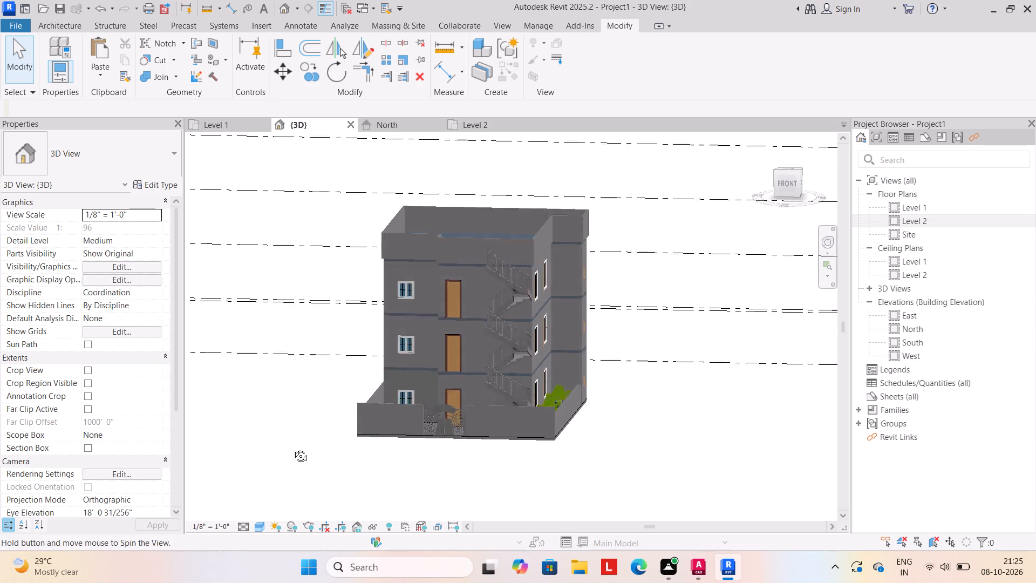
shift+middle_drag(292, 448, 279, 489)
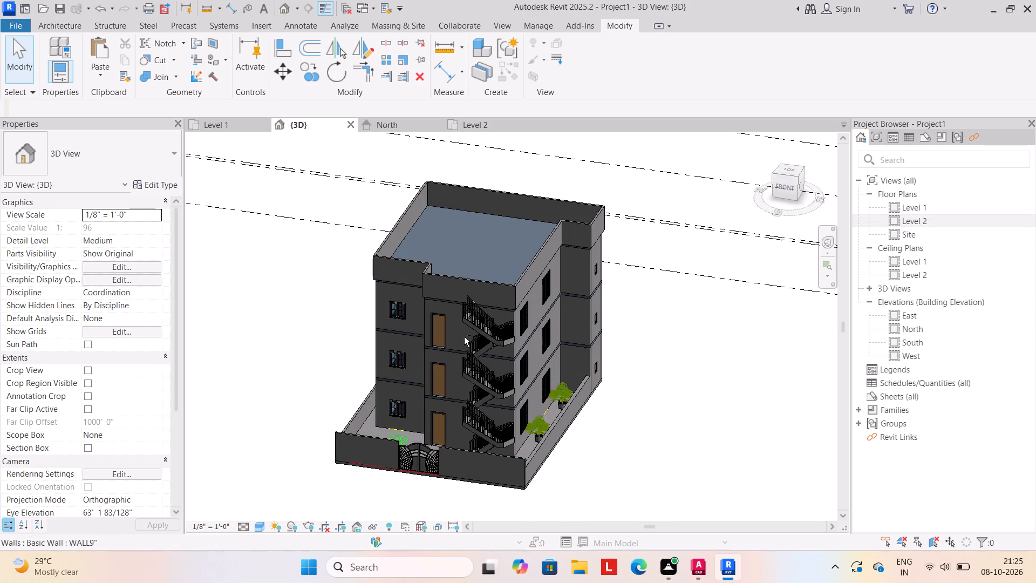
click(474, 317)
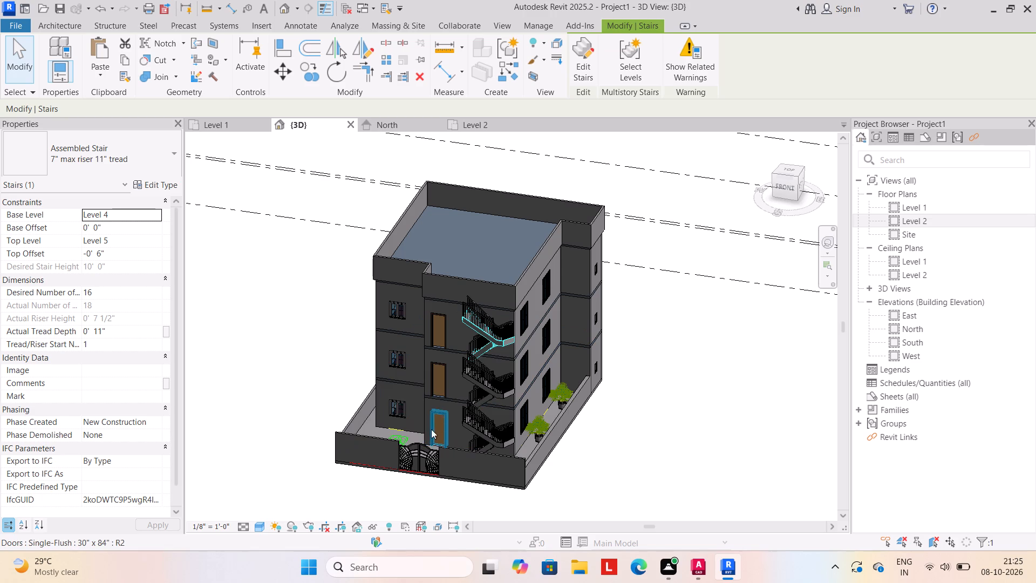
shift+middle_drag(397, 439, 469, 428)
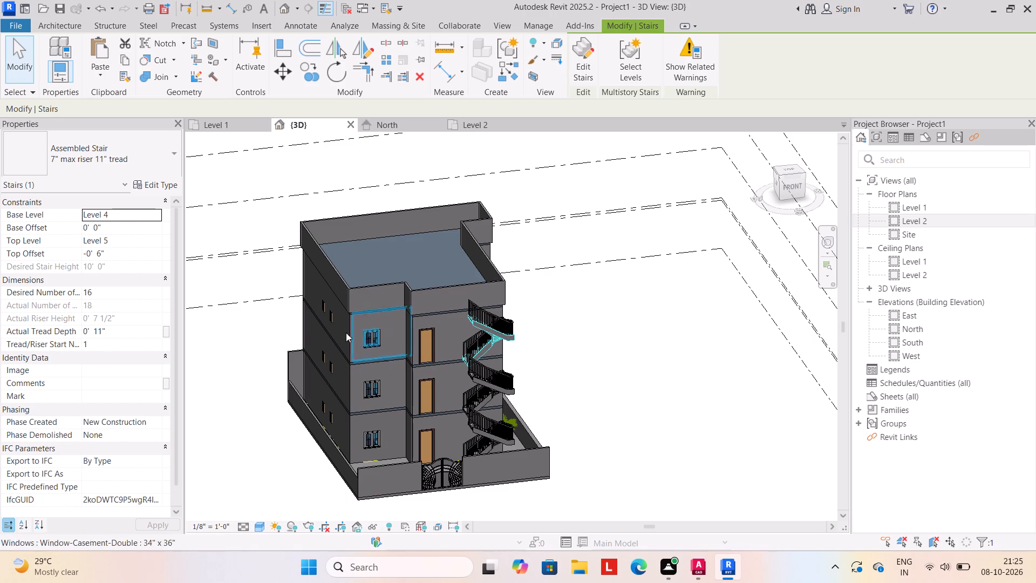
click(127, 294)
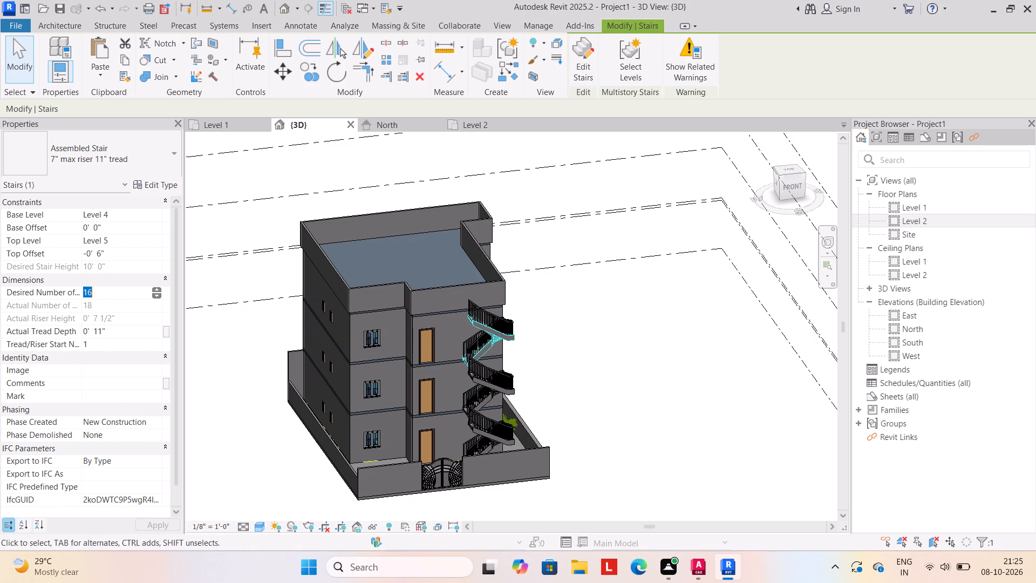
text(15)
key(Return)
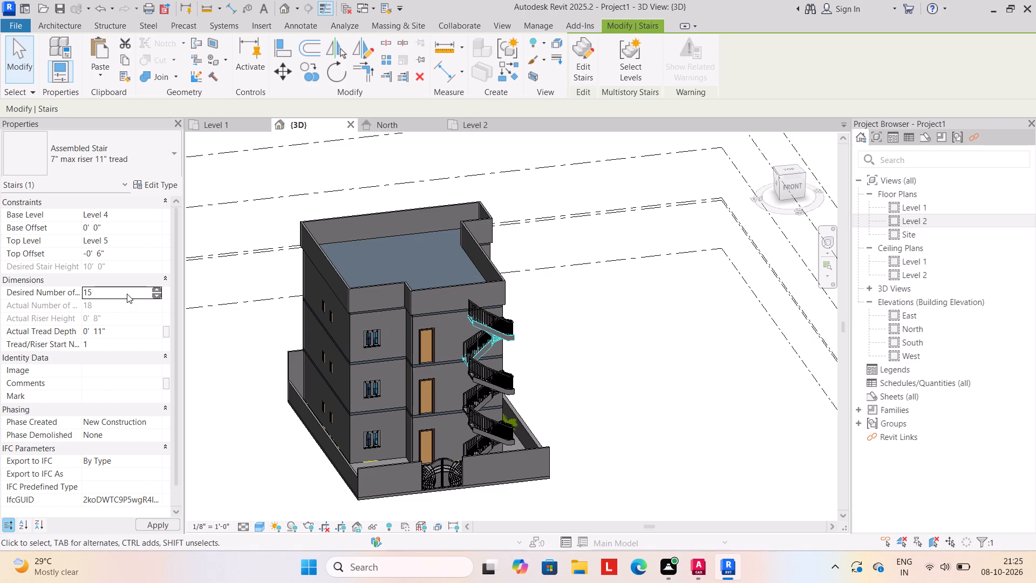
click(274, 400)
key(Escape)
key(Escape)
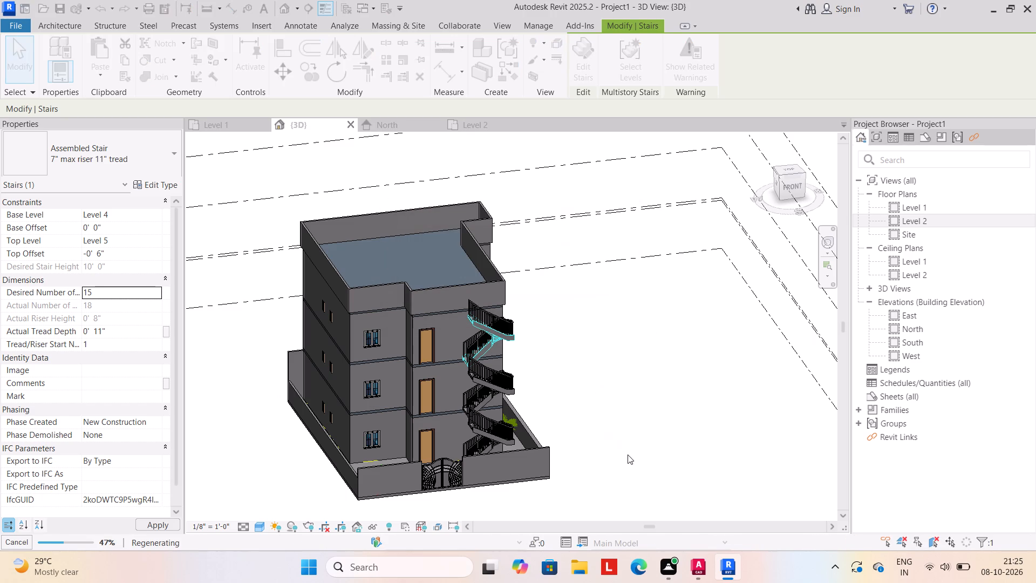
shift+middle_drag(629, 465, 481, 463)
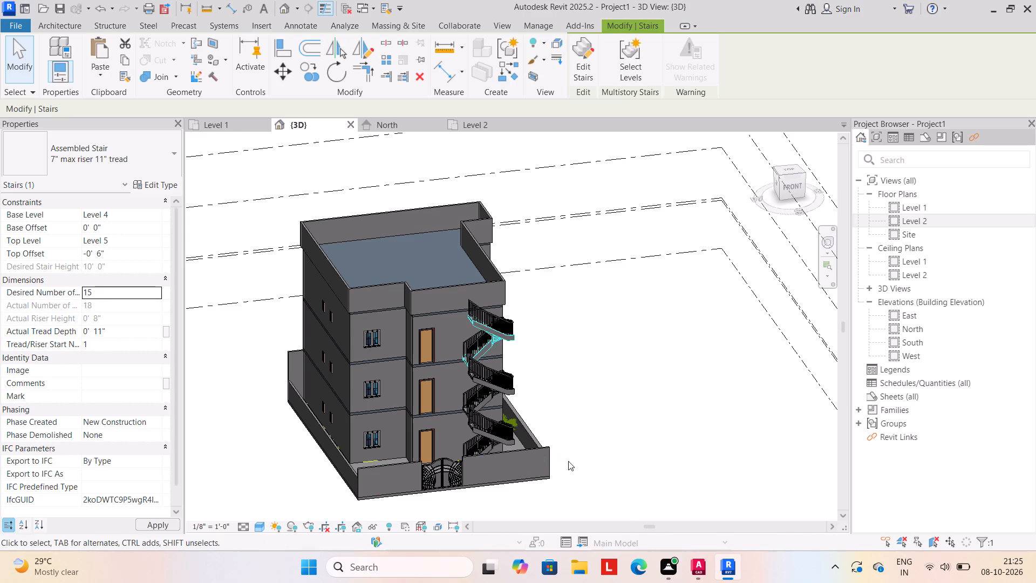
key(Escape)
key(Escape)
Examine the top outside stair and its railing against the parapet from the front corner and front, including the stair's properties.
scroll(485, 389, down, 5)
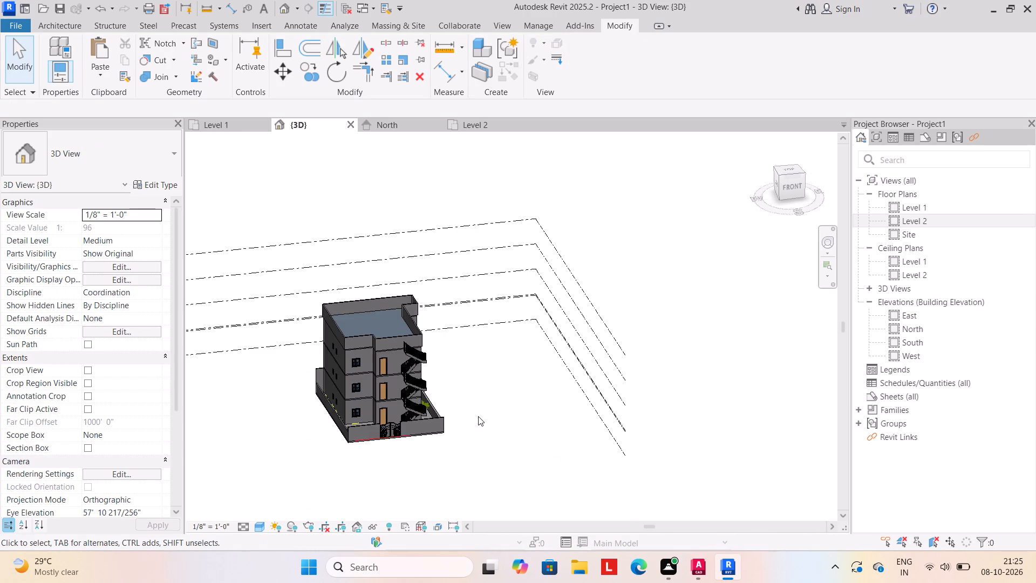
shift+middle_drag(474, 437, 363, 450)
scroll(401, 335, up, 11)
middle_click(401, 335)
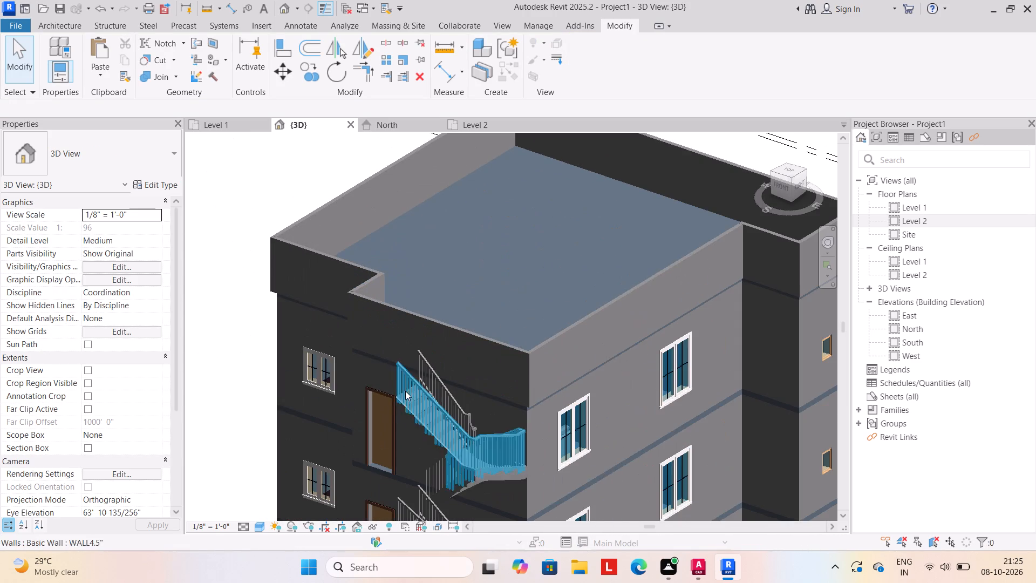
click(413, 404)
key(Escape)
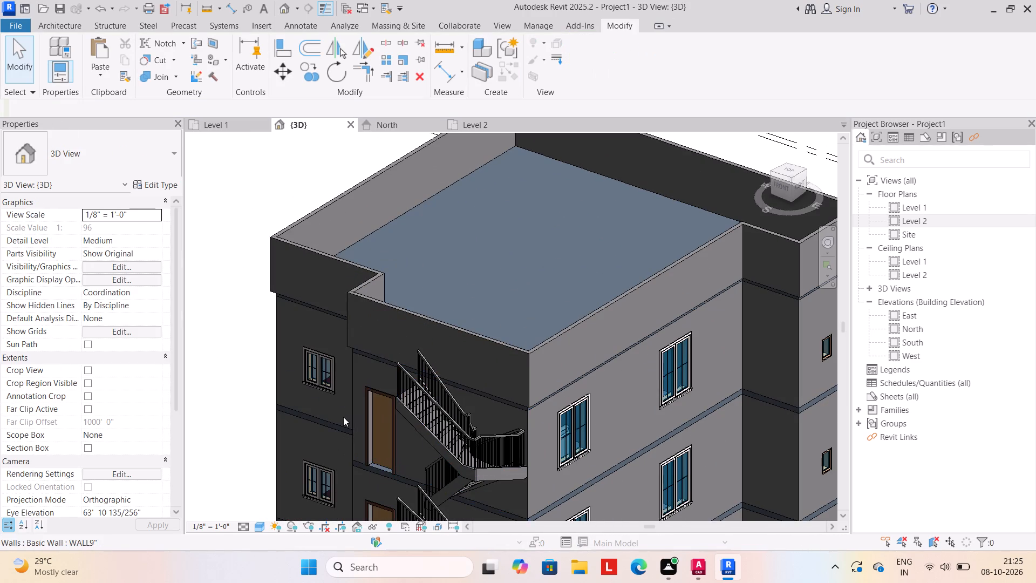
scroll(343, 417, down, 5)
middle_drag(336, 407, 327, 352)
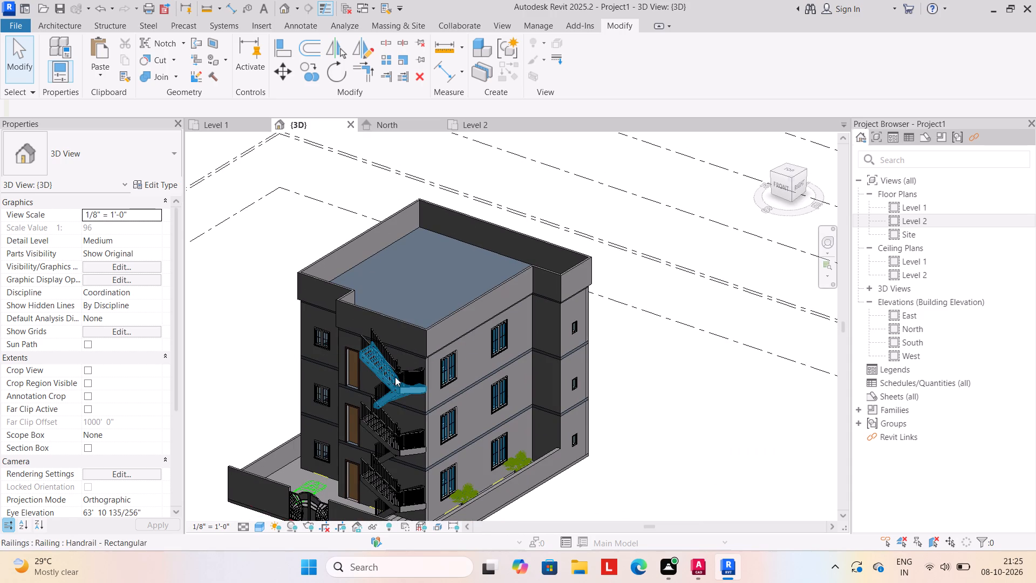
click(389, 368)
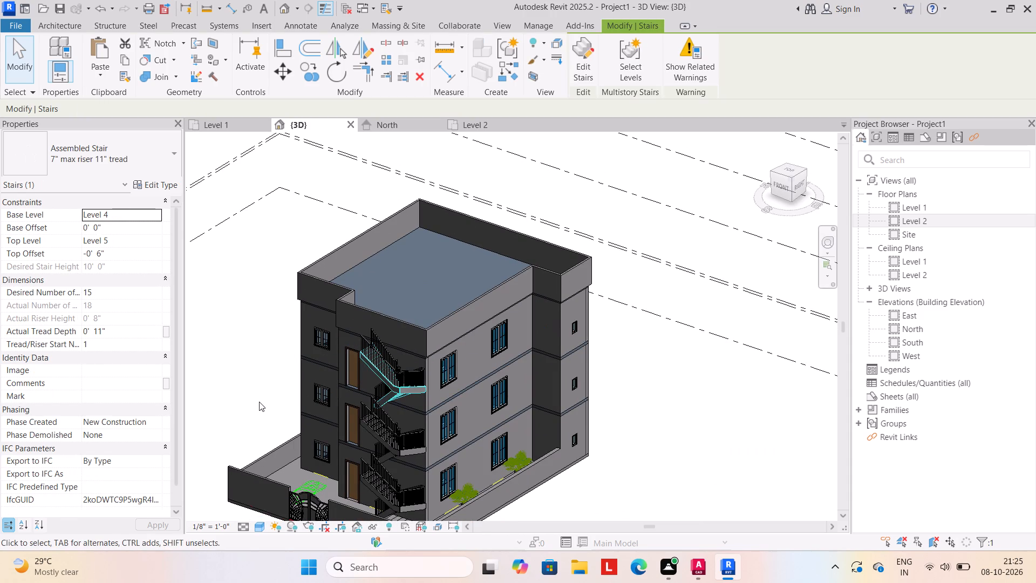
scroll(359, 354, up, 6)
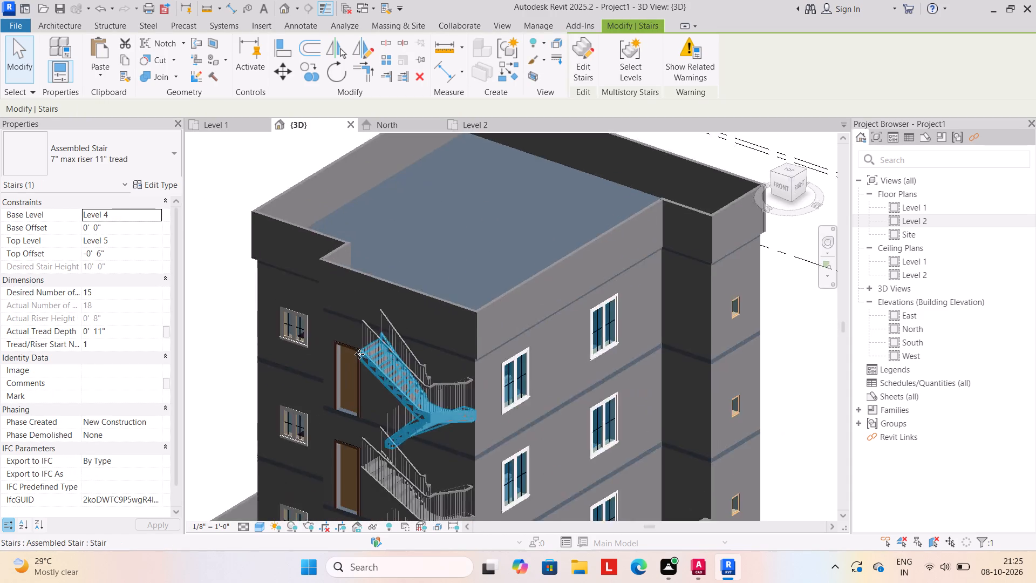
scroll(359, 354, up, 2)
key(Escape)
scroll(388, 369, down, 9)
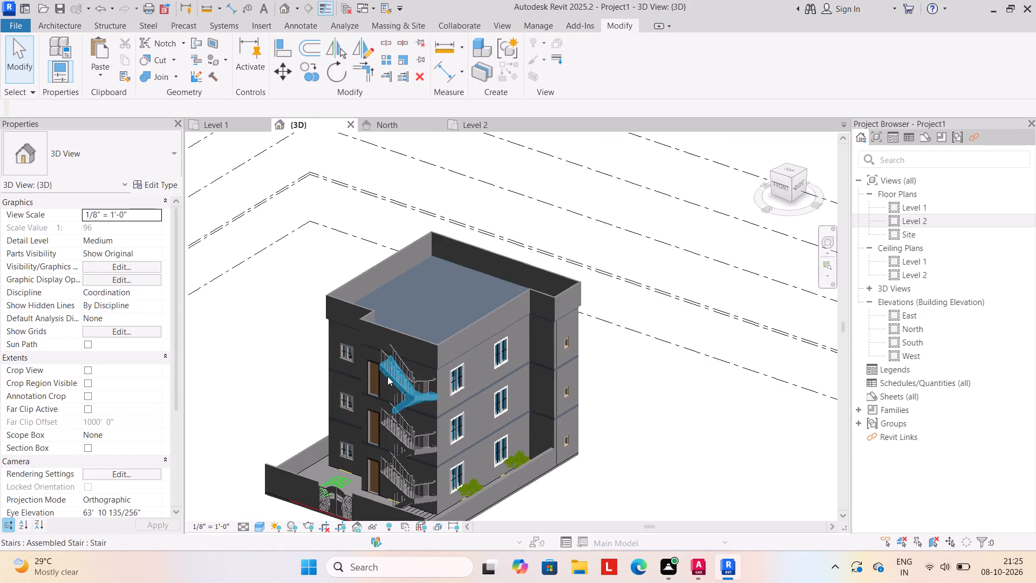
scroll(387, 385, down, 3)
shift+middle_drag(499, 470, 571, 426)
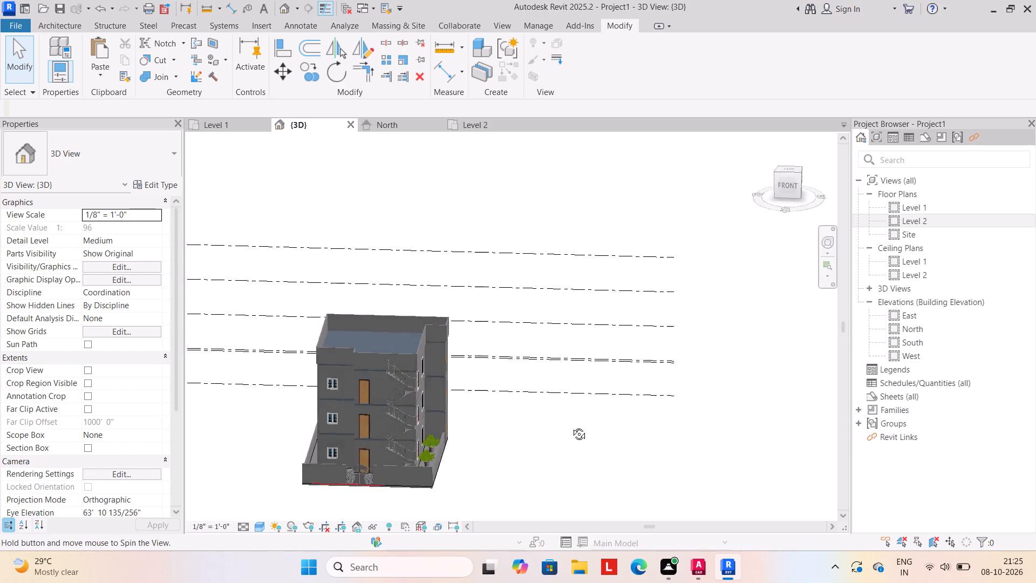
shift+middle_drag(571, 426, 582, 390)
scroll(365, 416, up, 5)
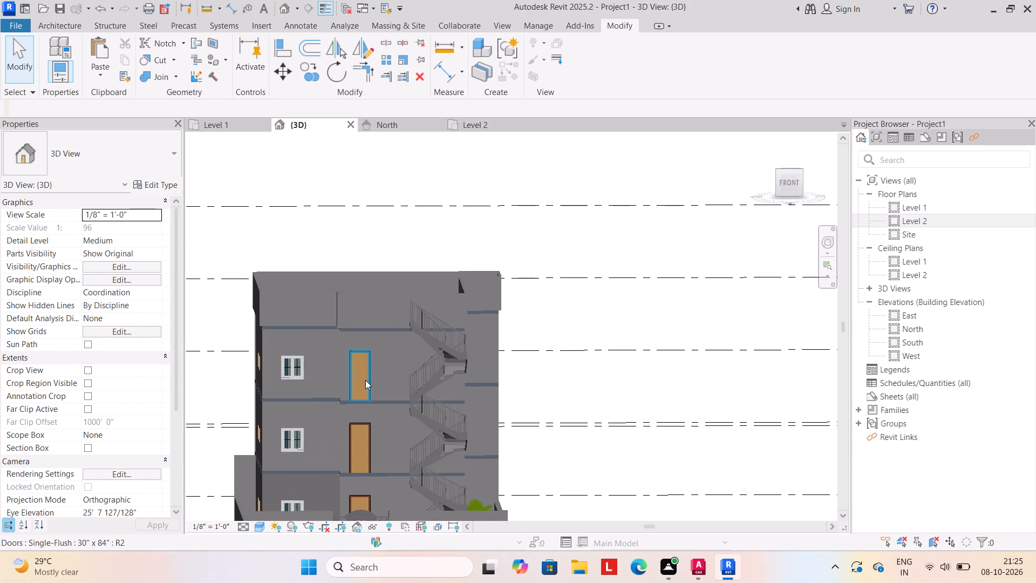
click(417, 320)
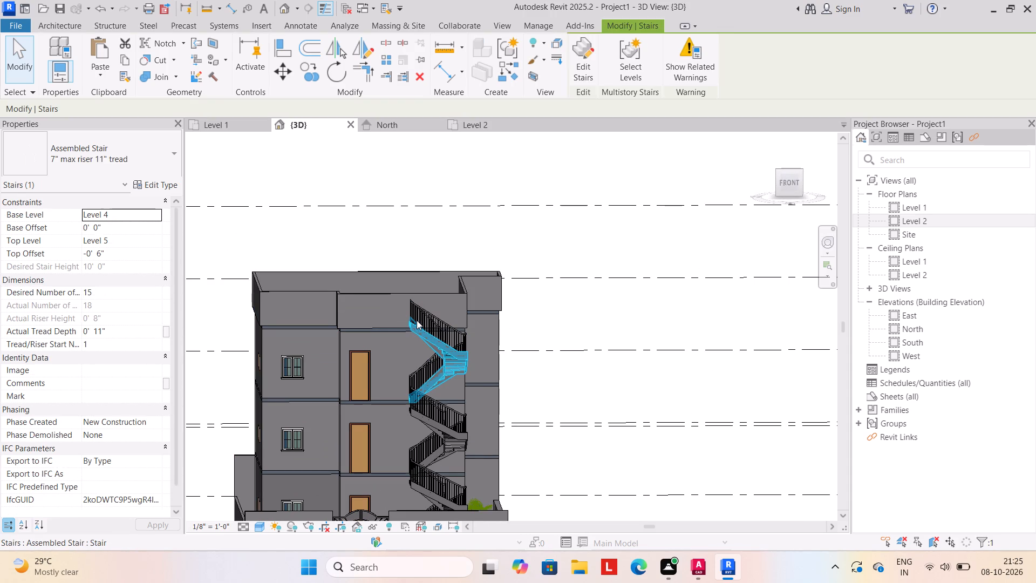
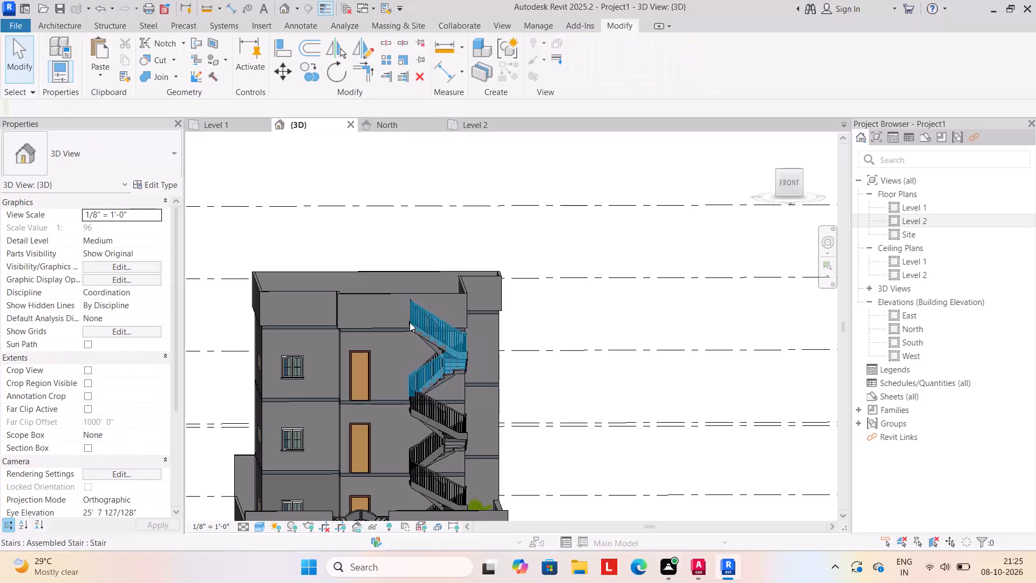
Examine the three-storey building's exterior from the front and side in the 3D view.
key(Escape)
scroll(388, 414, down, 7)
middle_drag(388, 423, 388, 378)
scroll(388, 403, up, 1)
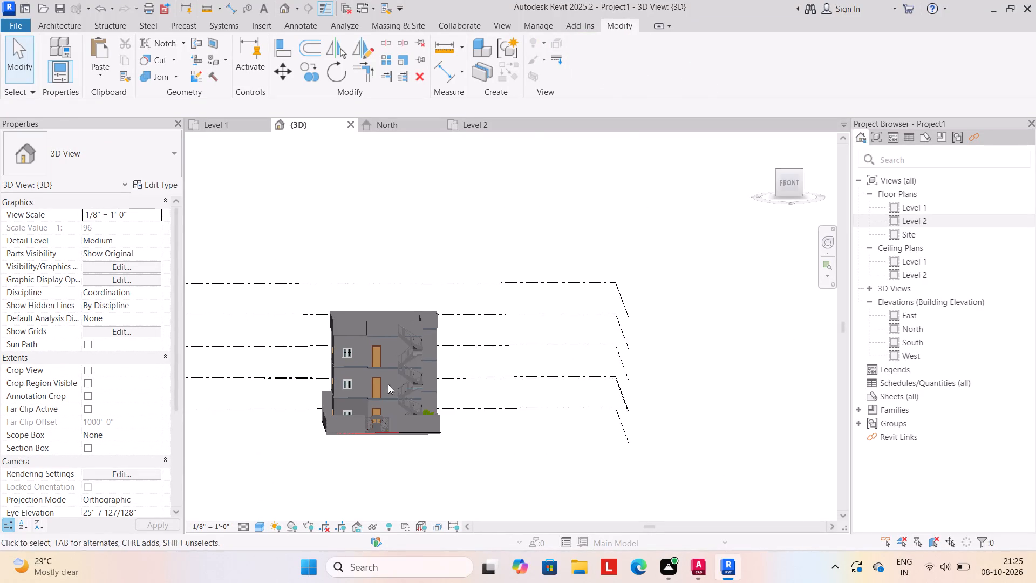
shift+middle_drag(410, 469, 398, 473)
scroll(391, 492, up, 1)
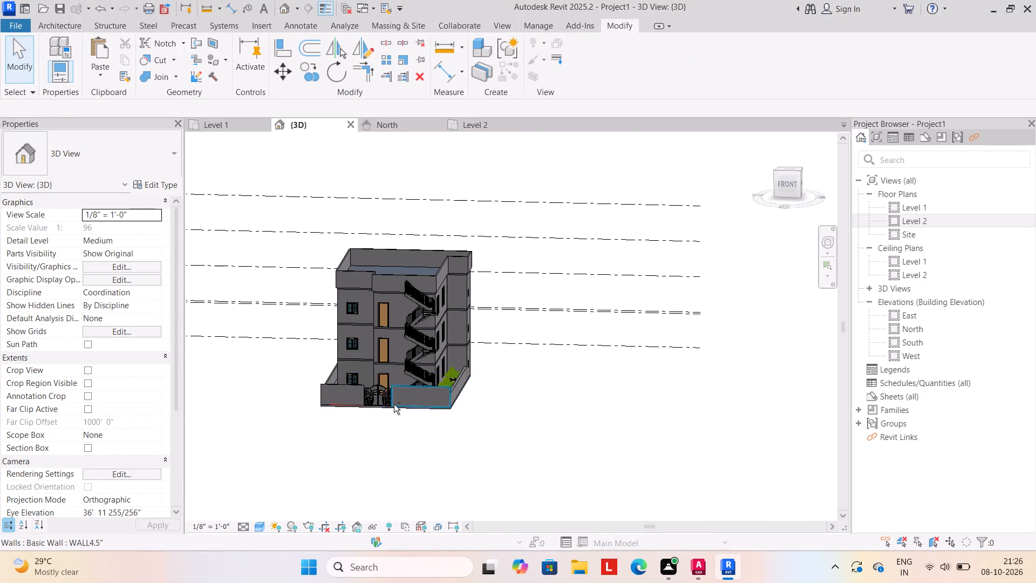
shift+middle_drag(392, 418, 403, 373)
scroll(389, 270, up, 6)
scroll(441, 333, down, 8)
shift+middle_drag(449, 469, 442, 532)
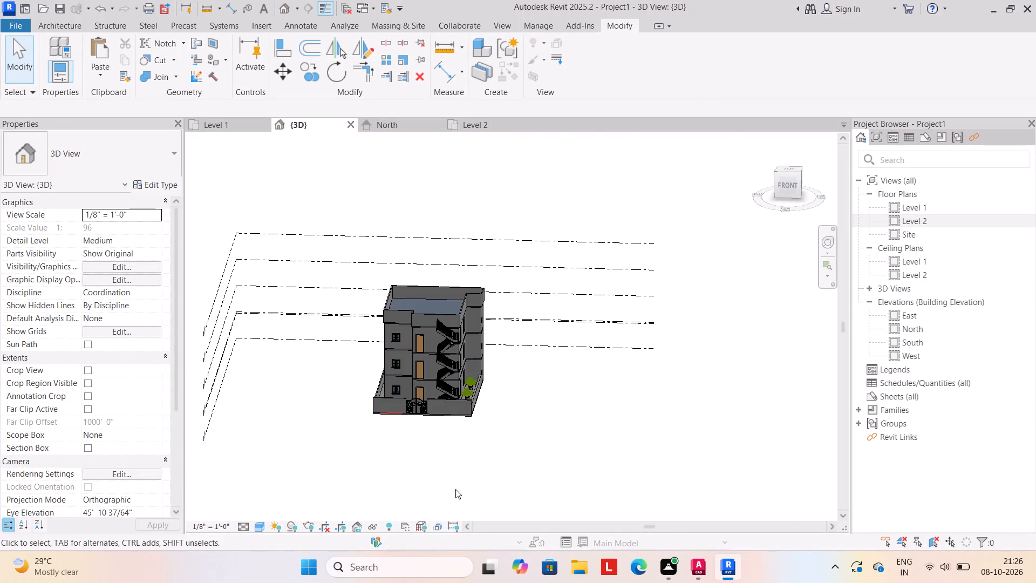
shift+middle_drag(503, 498, 415, 522)
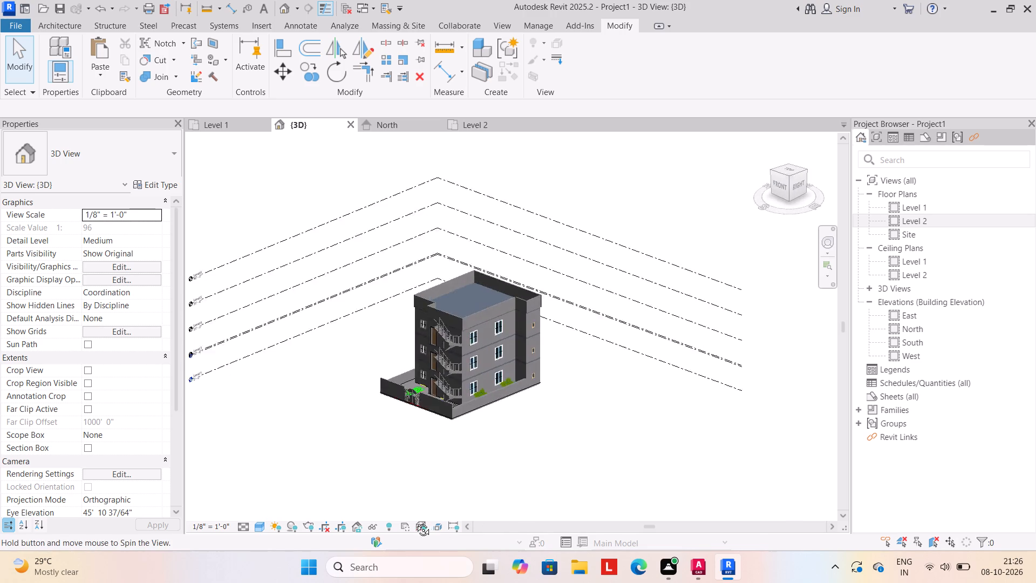
shift+middle_drag(415, 522, 520, 511)
Paint the front facade walls on all three floors with the Wood - Stained material.
click(225, 58)
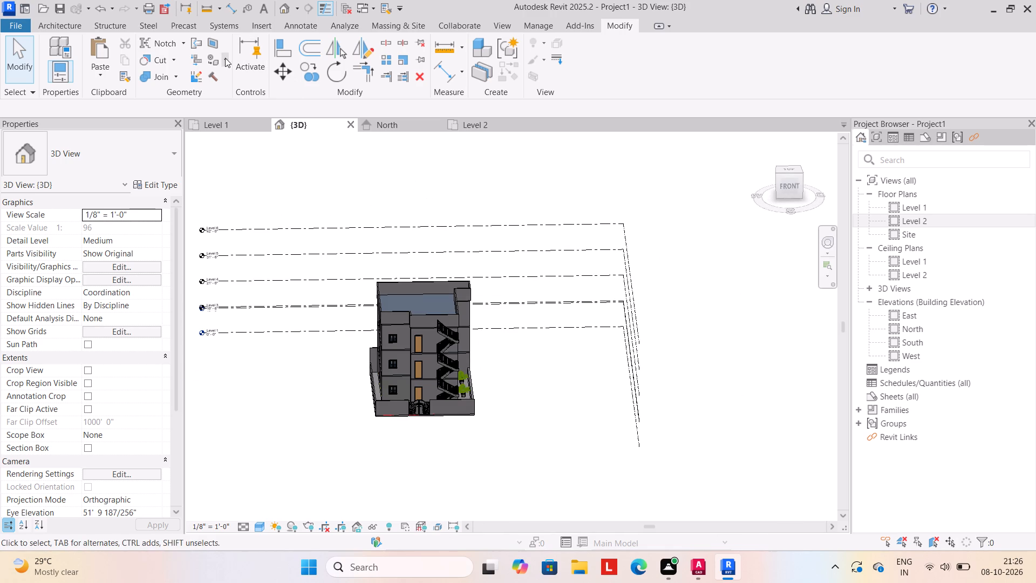
click(225, 74)
scroll(108, 196, down, 5)
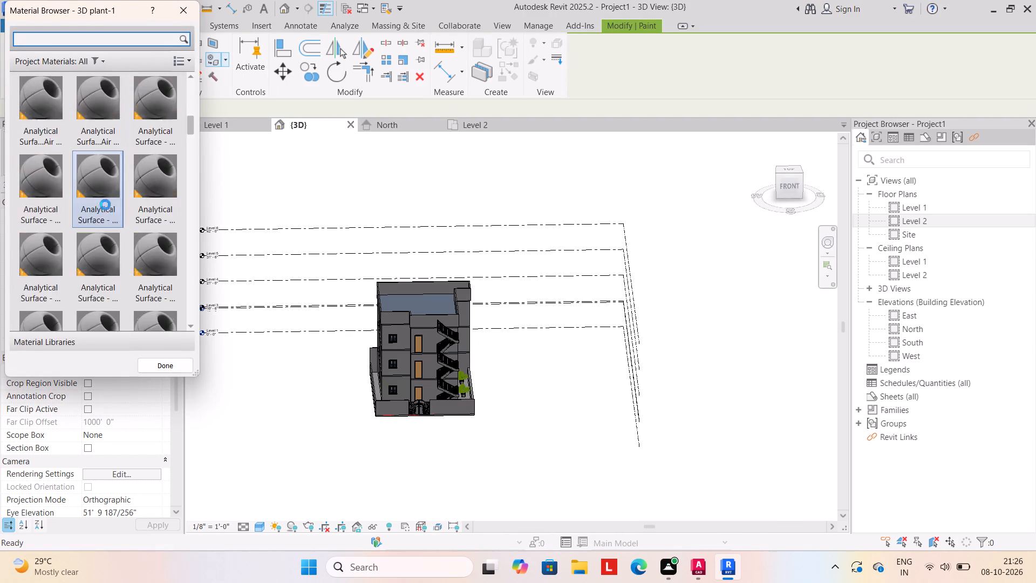
scroll(104, 207, down, 10)
scroll(104, 207, up, 2)
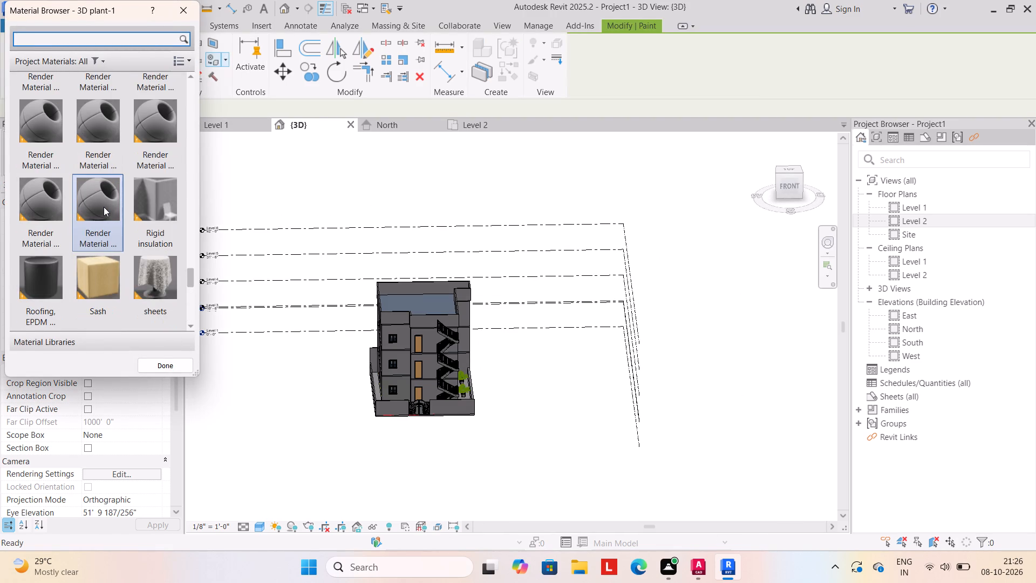
scroll(104, 208, down, 4)
click(104, 274)
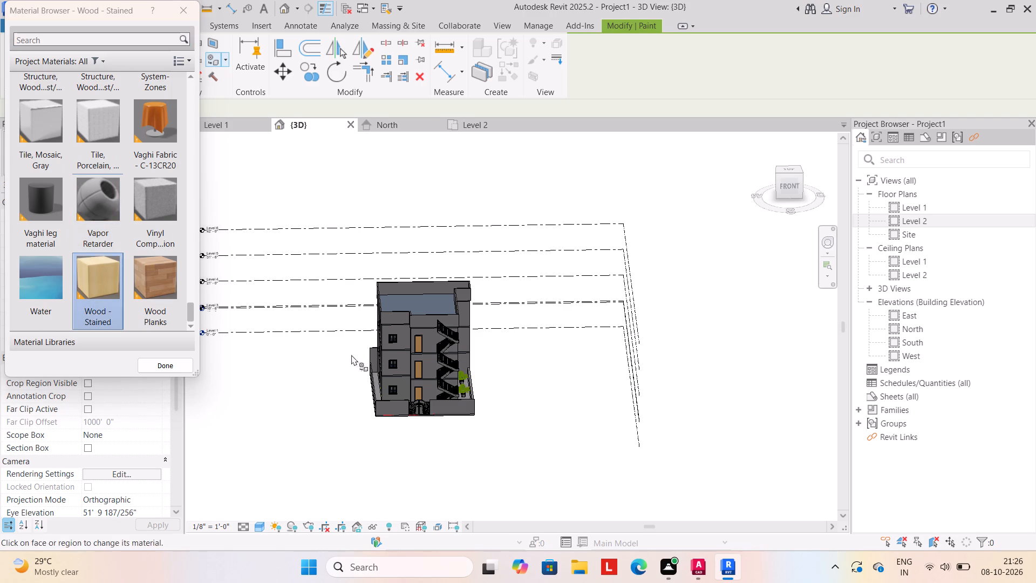
click(400, 388)
click(428, 390)
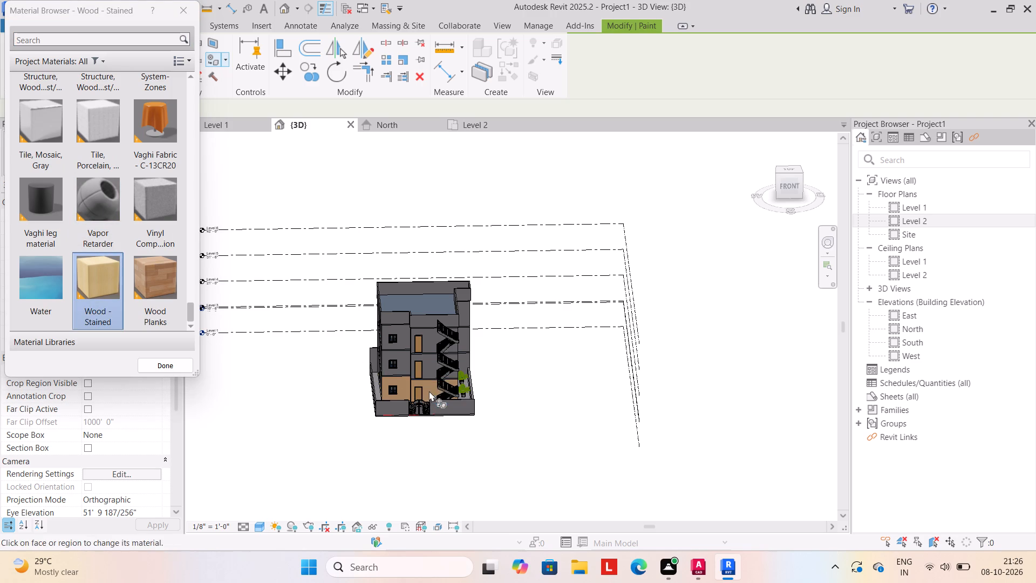
click(429, 363)
click(397, 357)
click(390, 331)
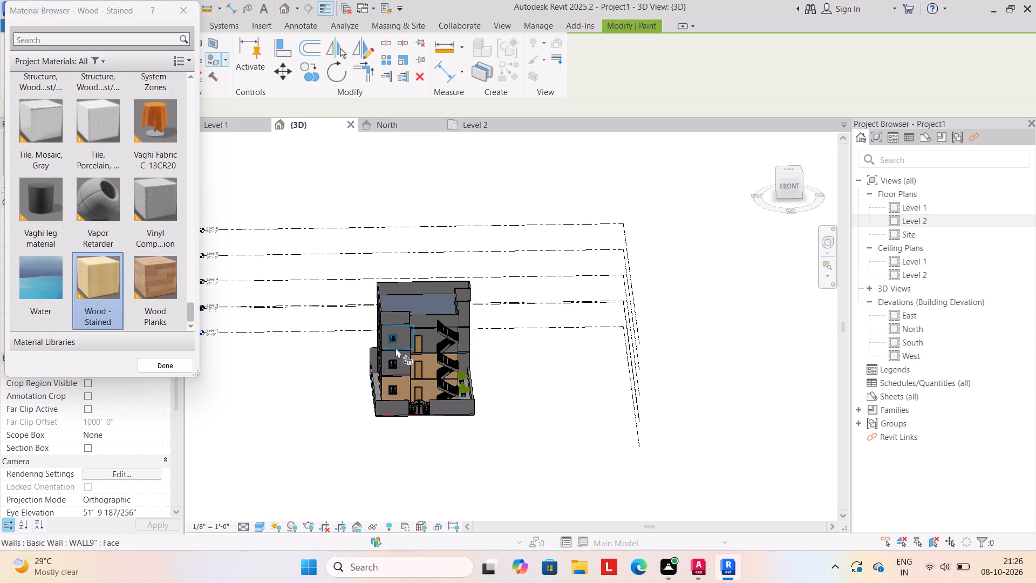
click(396, 351)
click(398, 361)
click(426, 329)
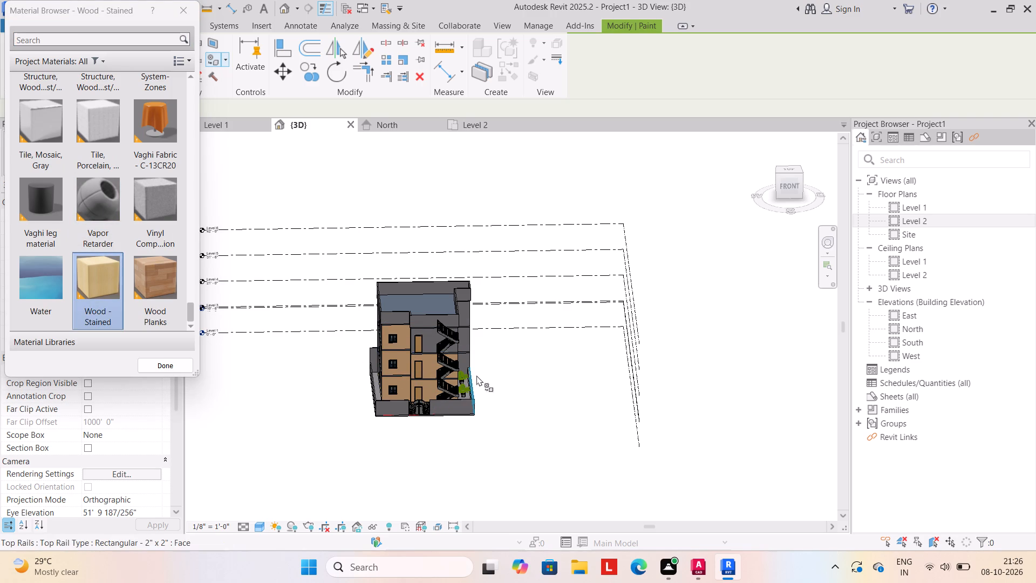
click(432, 336)
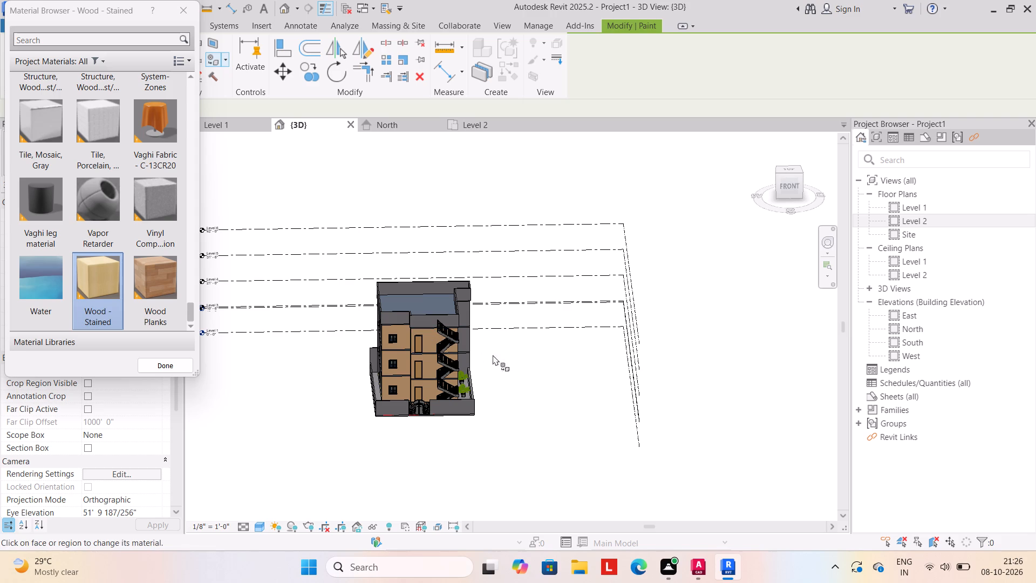
Paint the main right-side walls and the adjoining return walls on all three floors with Wood - Stained.
shift+middle_drag(517, 418, 497, 424)
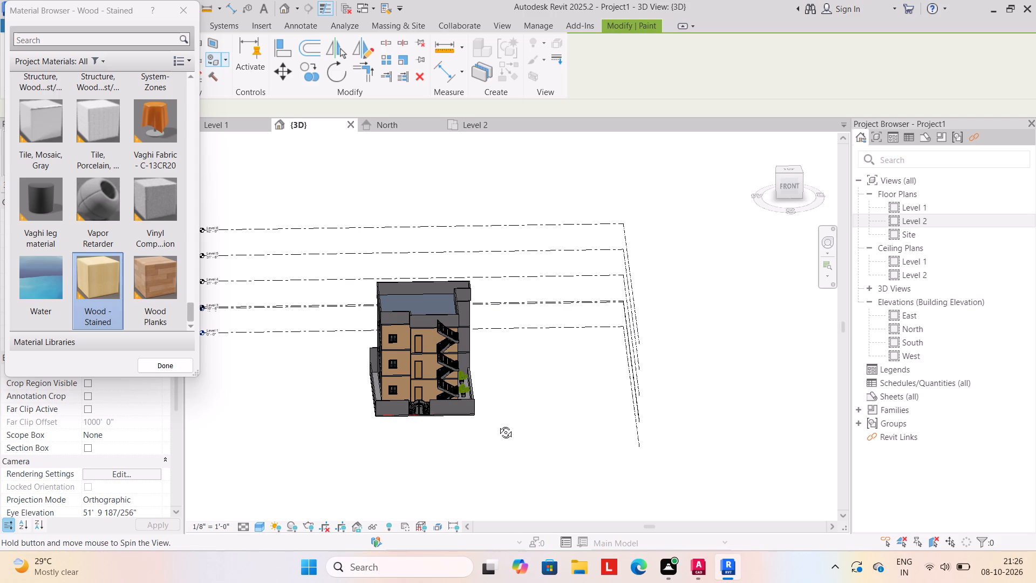
shift+middle_drag(497, 424, 424, 427)
click(482, 335)
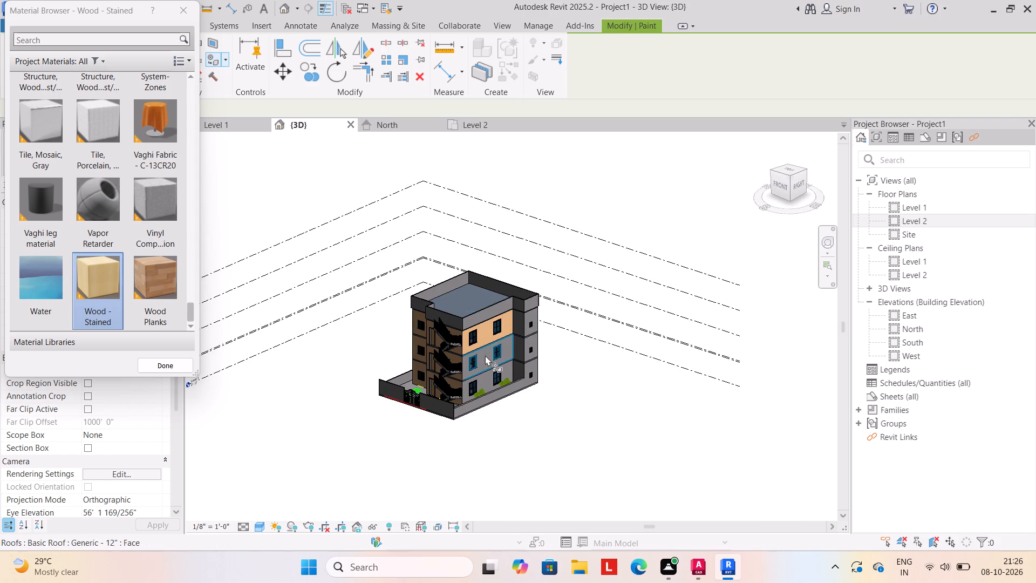
click(485, 355)
click(487, 372)
click(488, 377)
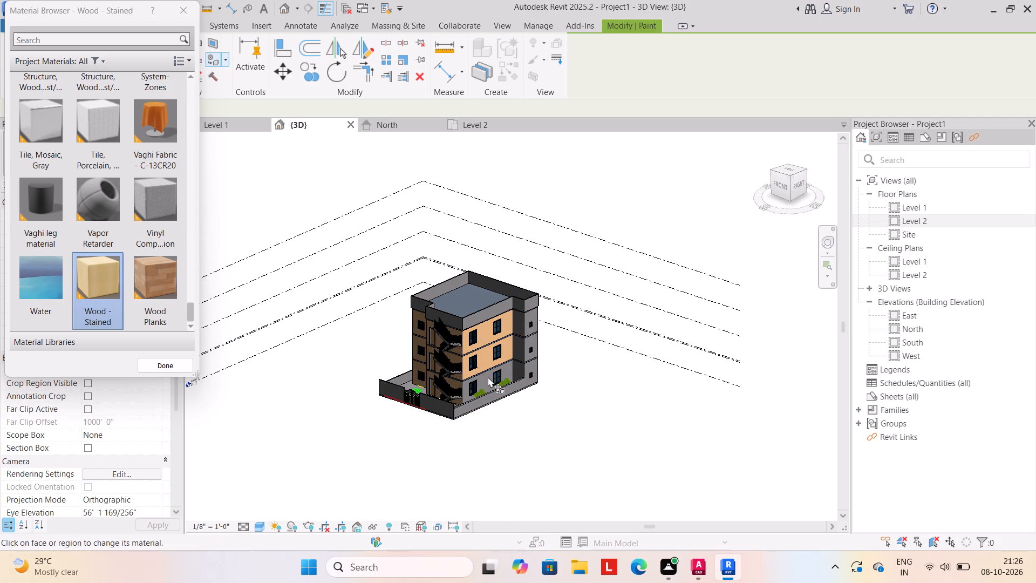
click(488, 381)
scroll(530, 364, up, 8)
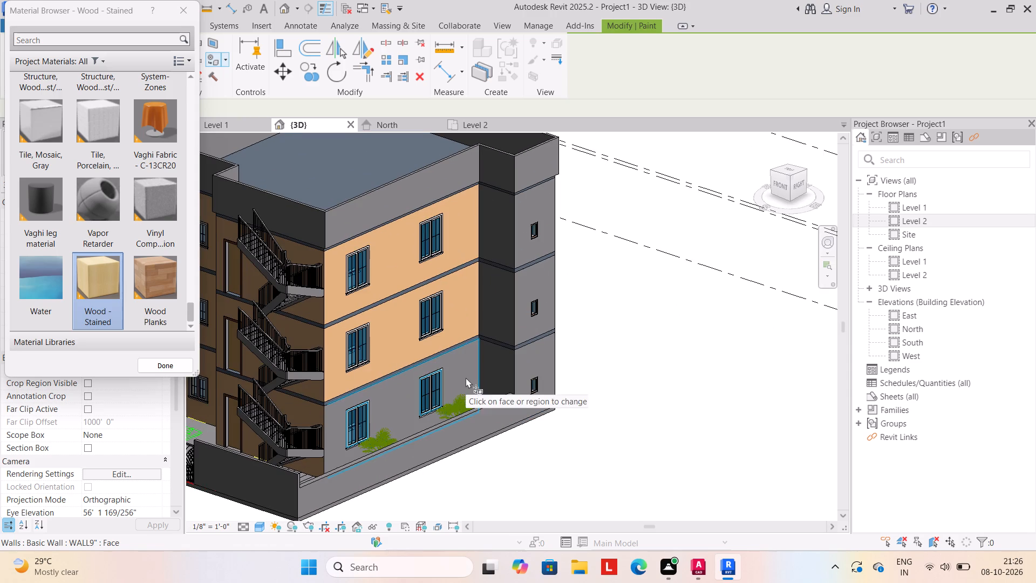
click(466, 377)
click(506, 222)
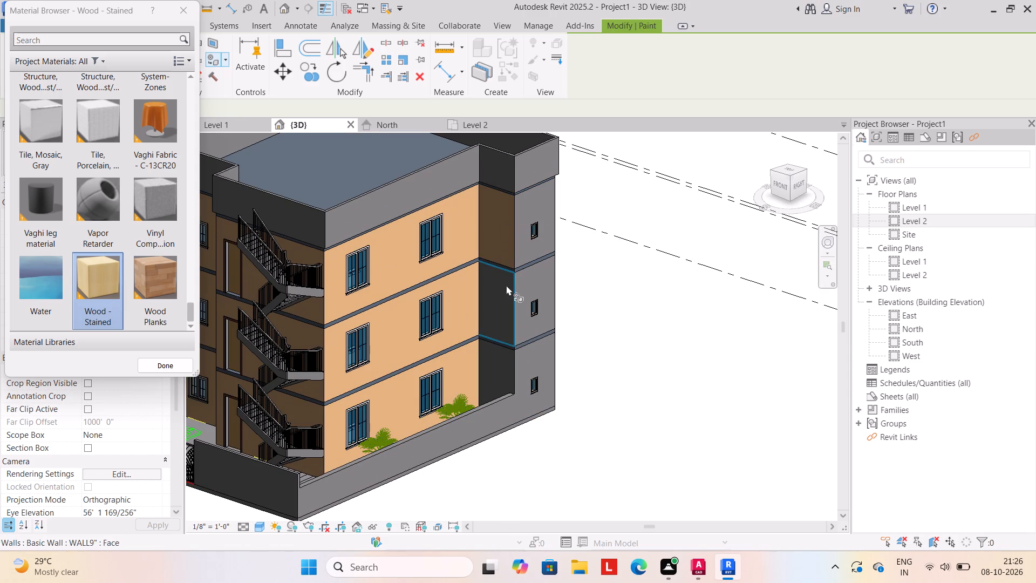
click(506, 285)
click(510, 360)
Paint the side walls of the projecting rear bay on all three floors of the right side with Wood - Stained.
shift+middle_drag(586, 438, 464, 438)
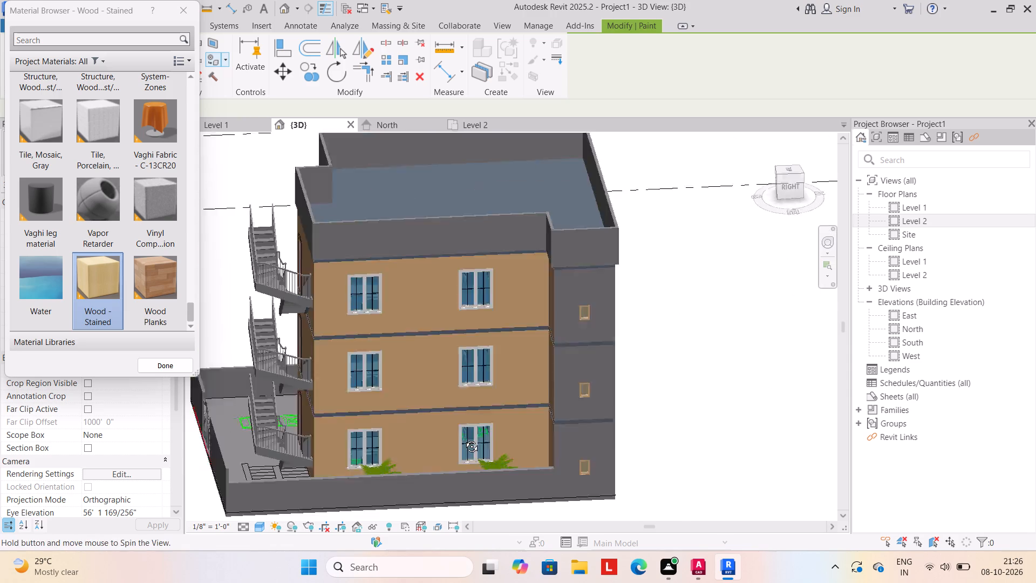
shift+middle_drag(464, 438, 460, 438)
scroll(460, 433, up, 1)
click(562, 349)
click(573, 418)
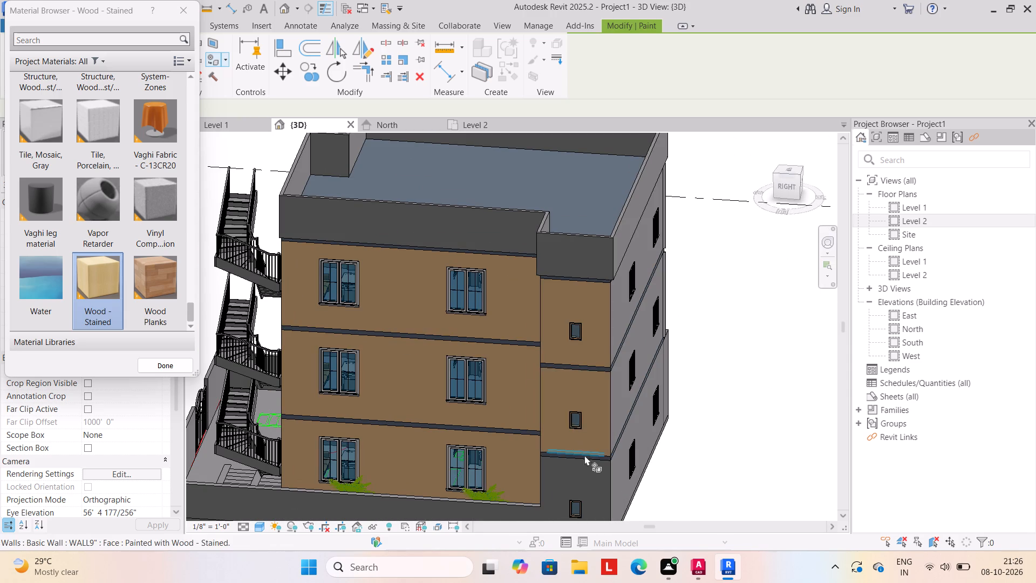
middle_drag(589, 422, 587, 331)
click(572, 387)
Paint the rear walls of the building on all three floors with Wood - Stained.
shift+middle_drag(696, 443, 562, 442)
click(473, 457)
click(489, 392)
click(481, 304)
shift+middle_drag(626, 428, 610, 370)
click(565, 408)
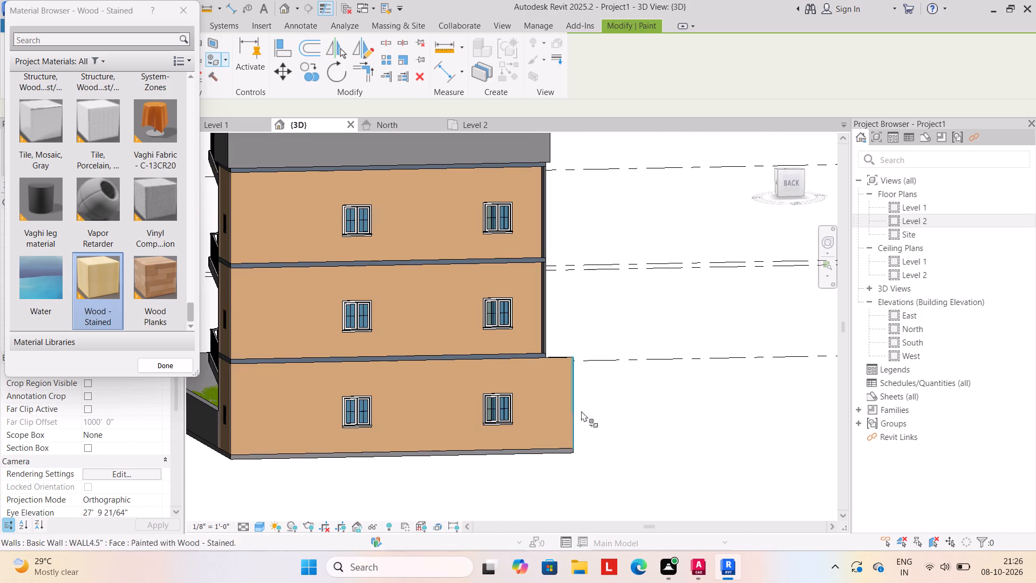
Paint the narrow return walls beside the front entrance doors on all three floors with Wood - Stained.
shift+middle_drag(646, 427, 407, 452)
scroll(408, 451, down, 3)
middle_drag(401, 444, 494, 394)
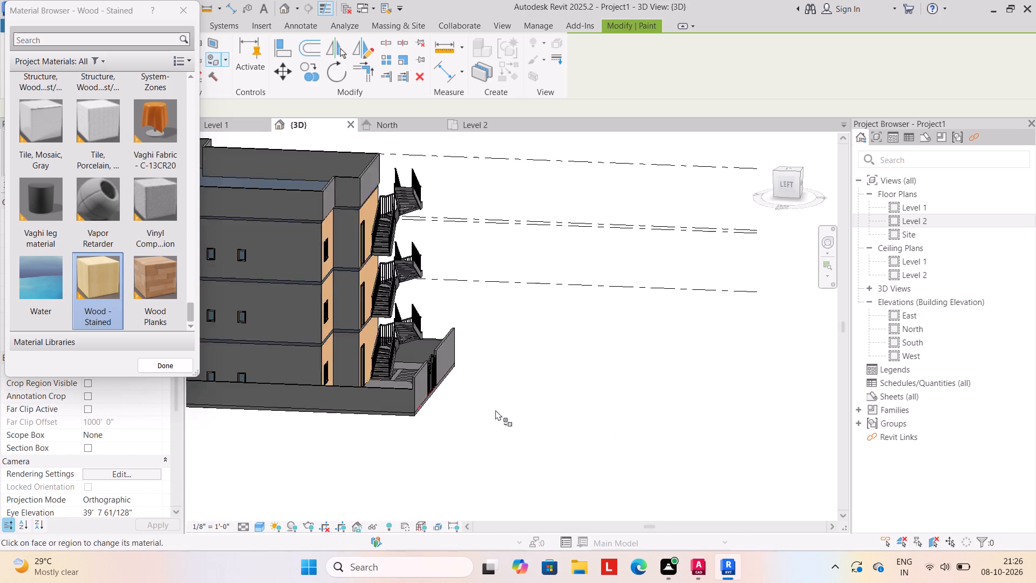
shift+middle_drag(487, 419, 440, 426)
click(316, 240)
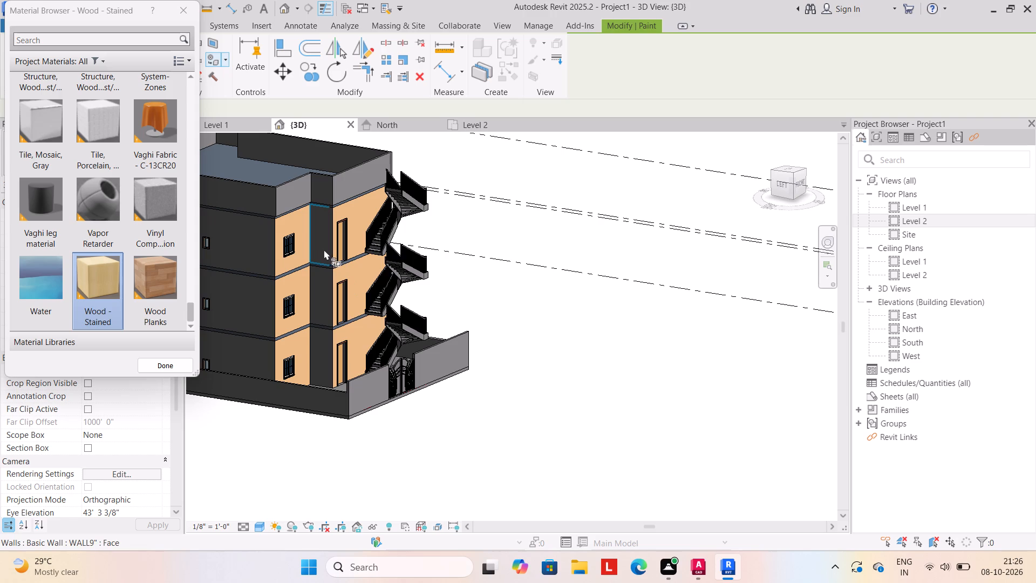
click(324, 249)
click(328, 296)
click(324, 349)
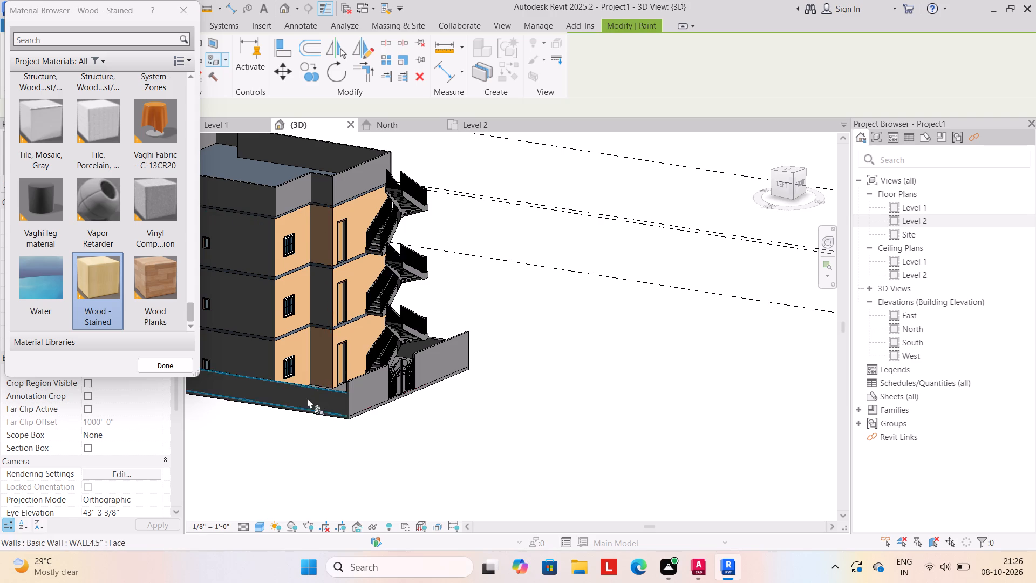
shift+middle_drag(307, 399, 374, 406)
click(360, 314)
Paint the left-side walls of the building on all three floors with Wood - Stained.
middle_drag(331, 413, 408, 411)
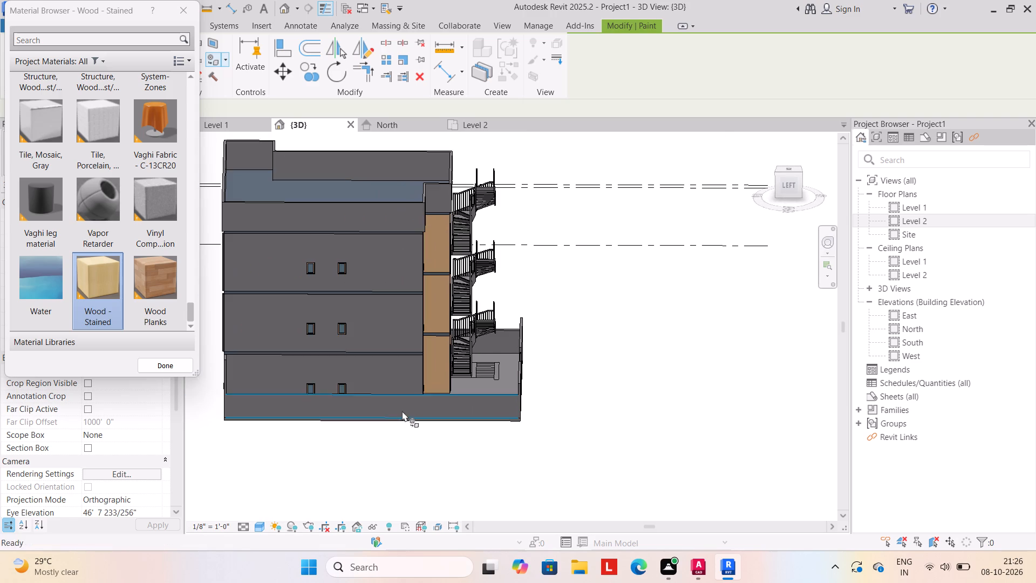
click(374, 366)
click(372, 337)
click(365, 263)
Paint the front parapet faces and the main right-side parapet with the Vaghi Fabric - C-13CR20 material.
shift+middle_drag(569, 448, 556, 451)
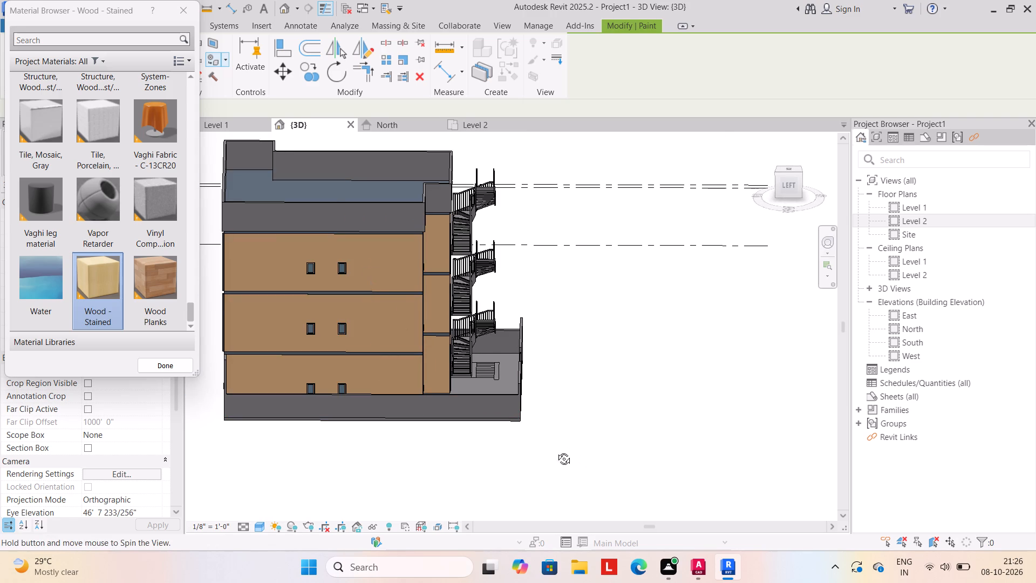
shift+middle_drag(556, 451, 316, 439)
shift+middle_drag(507, 463, 422, 459)
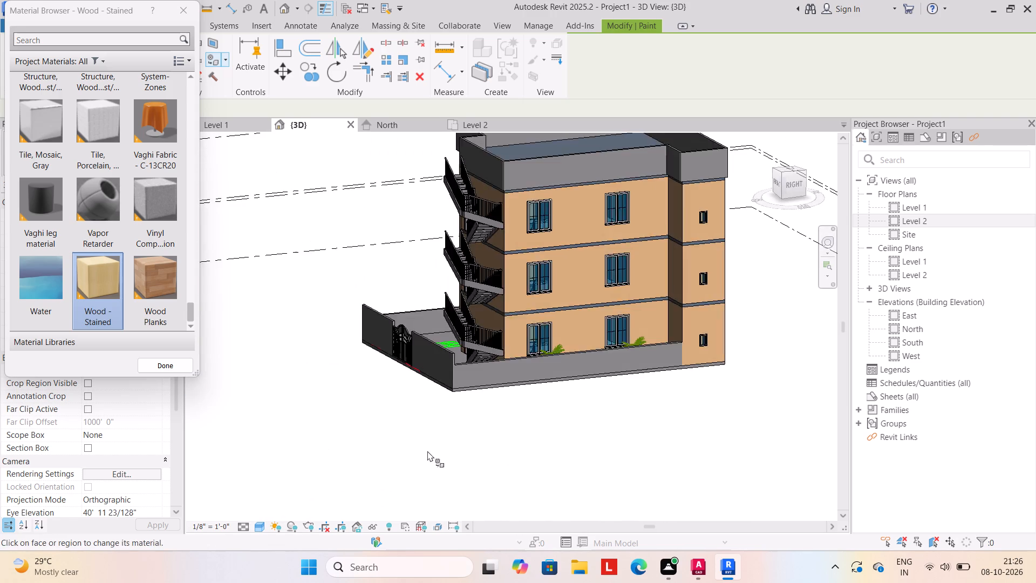
scroll(428, 451, down, 2)
shift+middle_drag(419, 456, 549, 470)
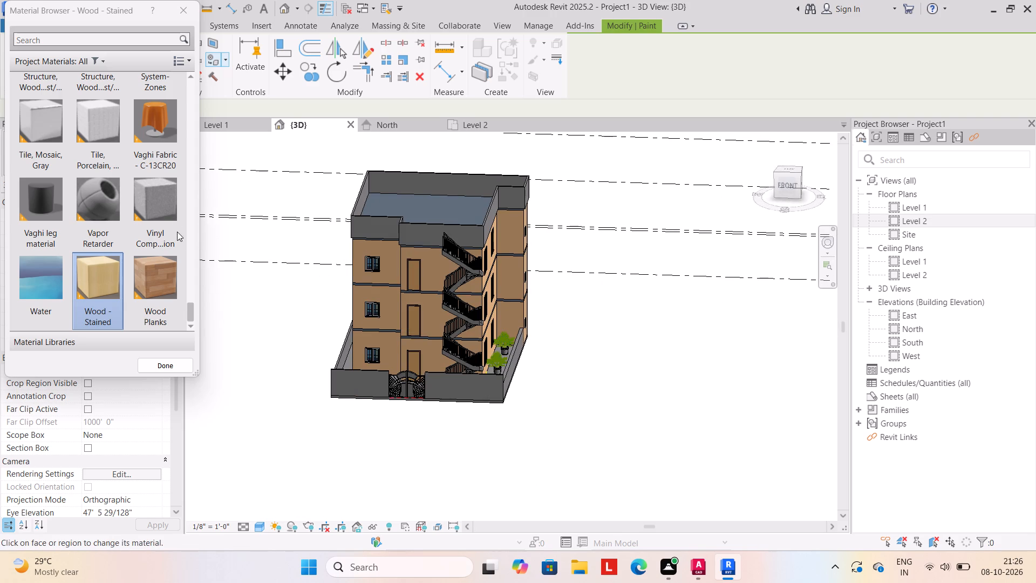
click(159, 122)
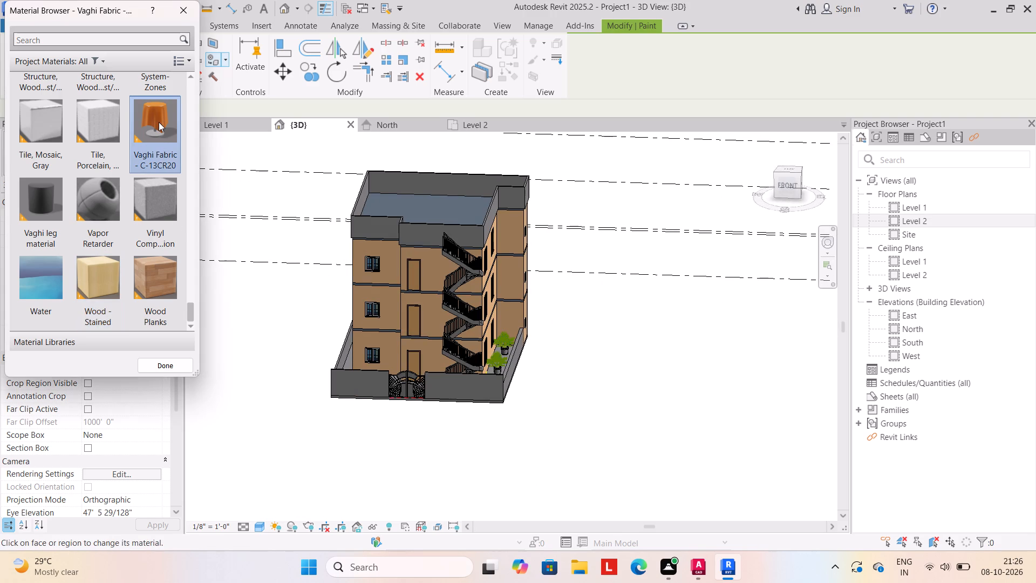
click(417, 230)
click(382, 224)
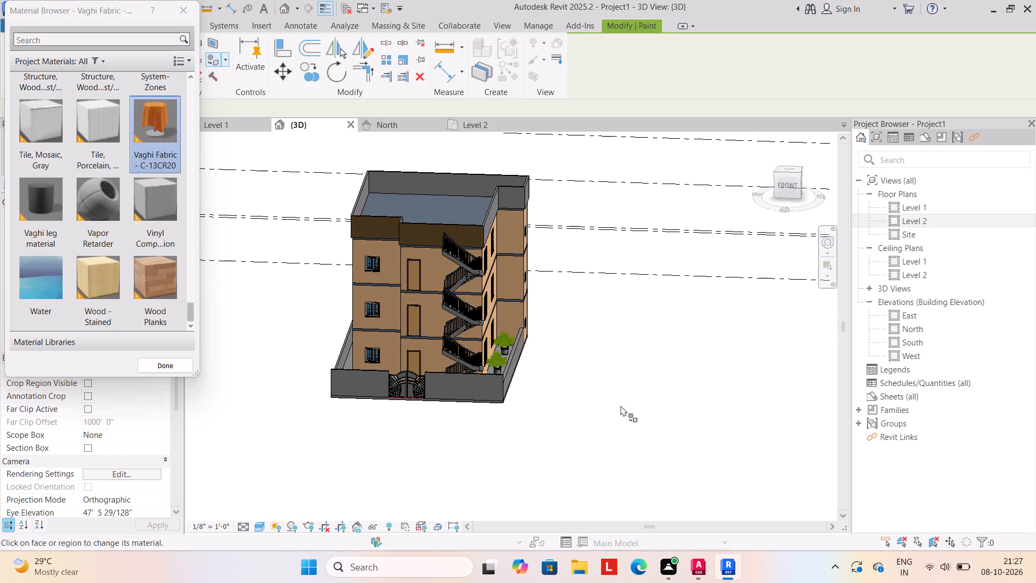
shift+middle_drag(599, 487, 485, 494)
click(526, 220)
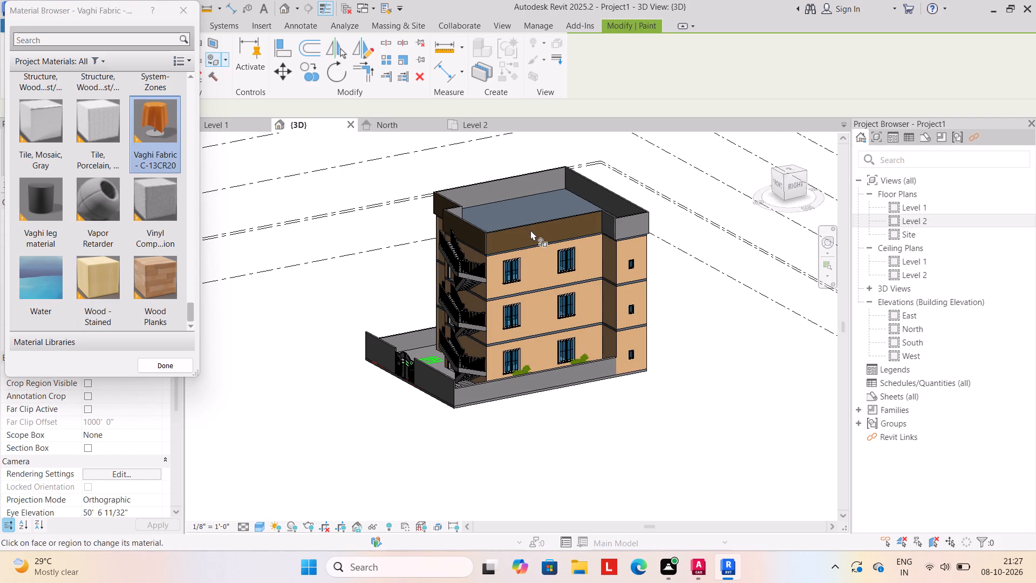
Paint the rear bay's parapet, its return face and the back parapet with Vaghi Fabric - C-13CR20.
shift+middle_drag(642, 383, 510, 387)
click(587, 281)
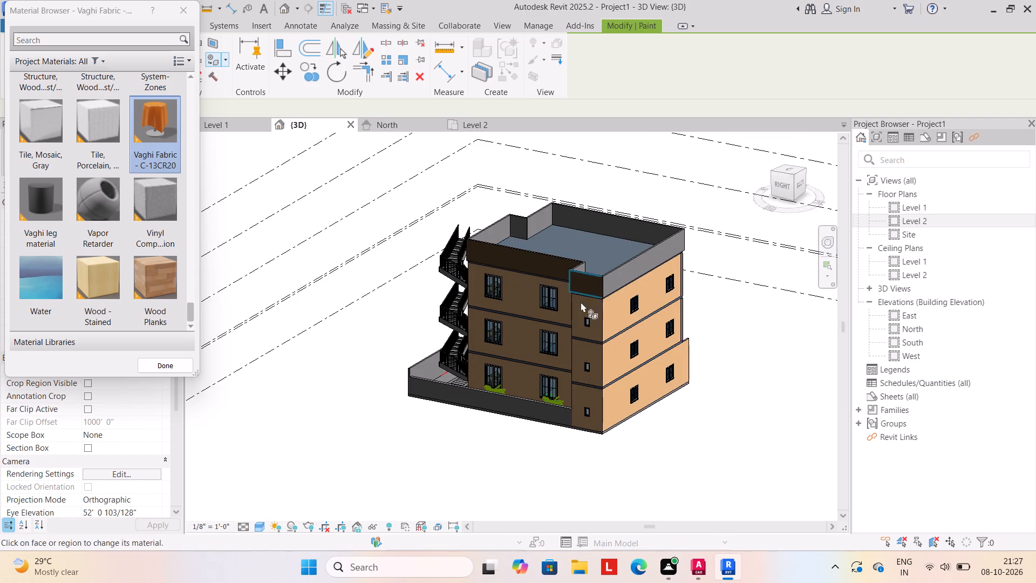
shift+middle_drag(503, 485, 635, 463)
click(609, 225)
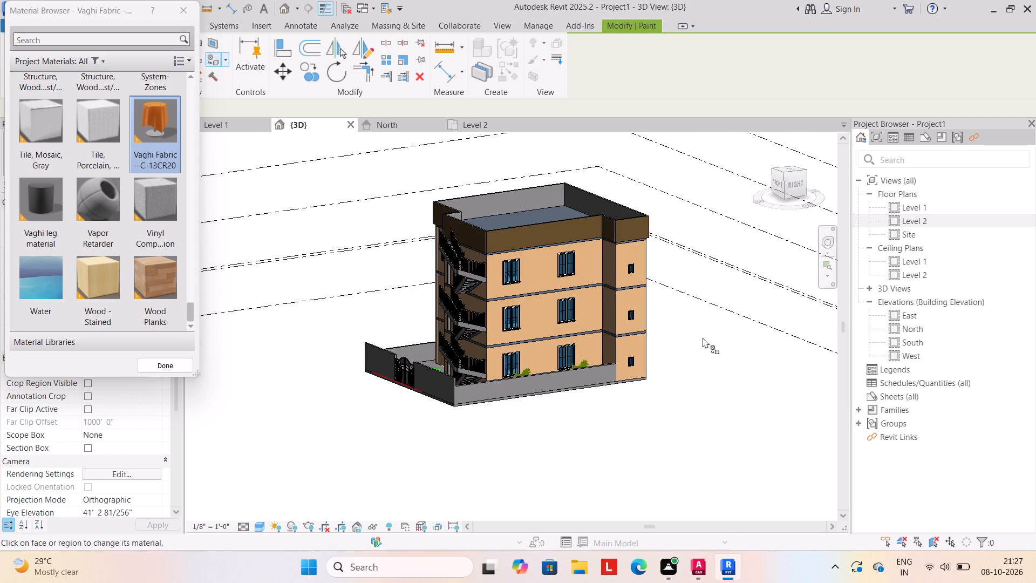
shift+middle_drag(721, 375, 565, 394)
click(617, 271)
shift+middle_drag(699, 406, 574, 432)
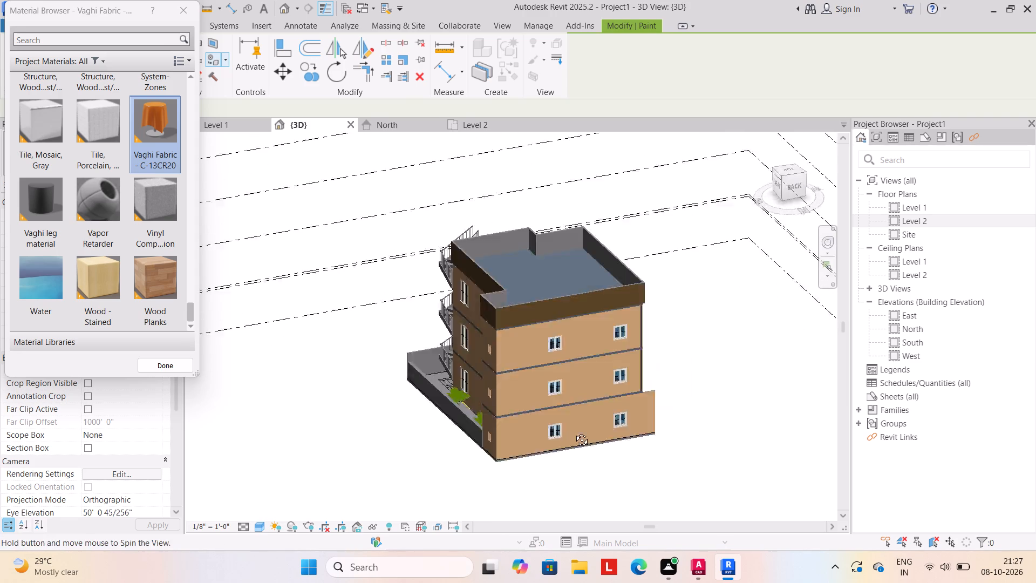
shift+middle_drag(574, 432, 516, 432)
click(485, 310)
Paint the front boundary wall faces on both sides of the entrance gate with the Brick, Soldier material.
shift+middle_drag(717, 468, 493, 496)
scroll(504, 456, down, 2)
shift+middle_drag(606, 501, 486, 473)
shift+middle_drag(462, 504, 505, 490)
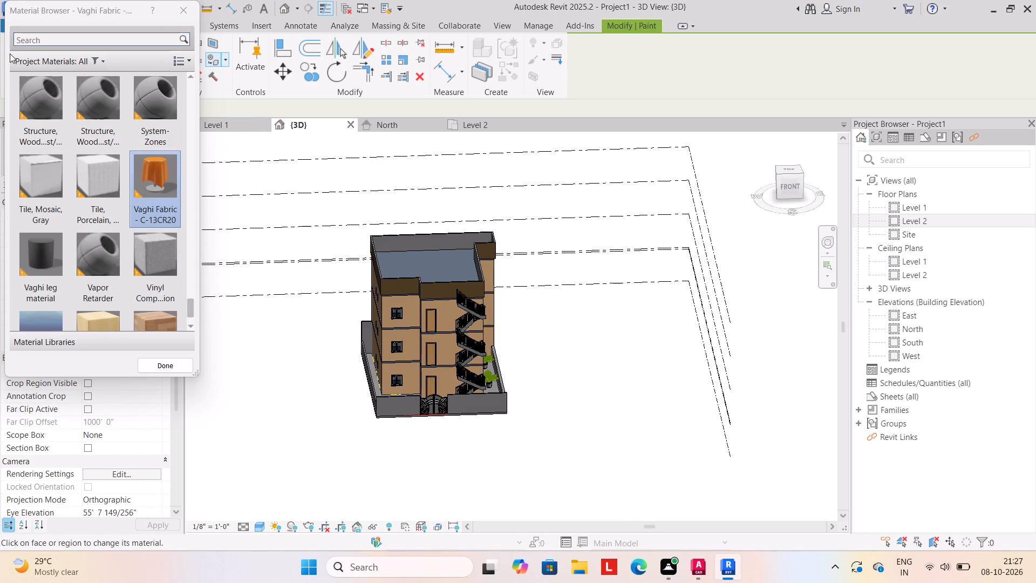
scroll(79, 143, up, 4)
click(36, 88)
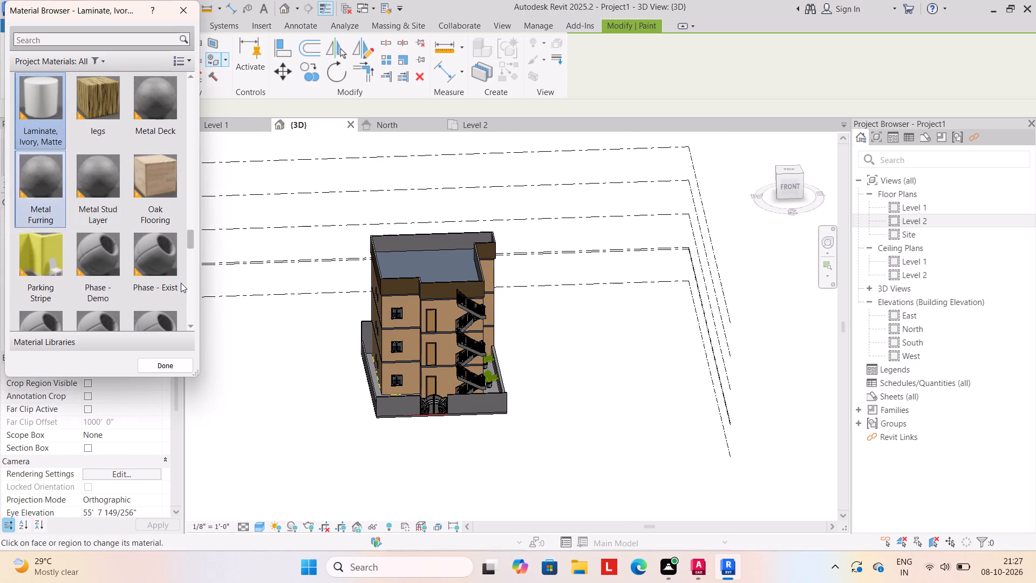
click(152, 119)
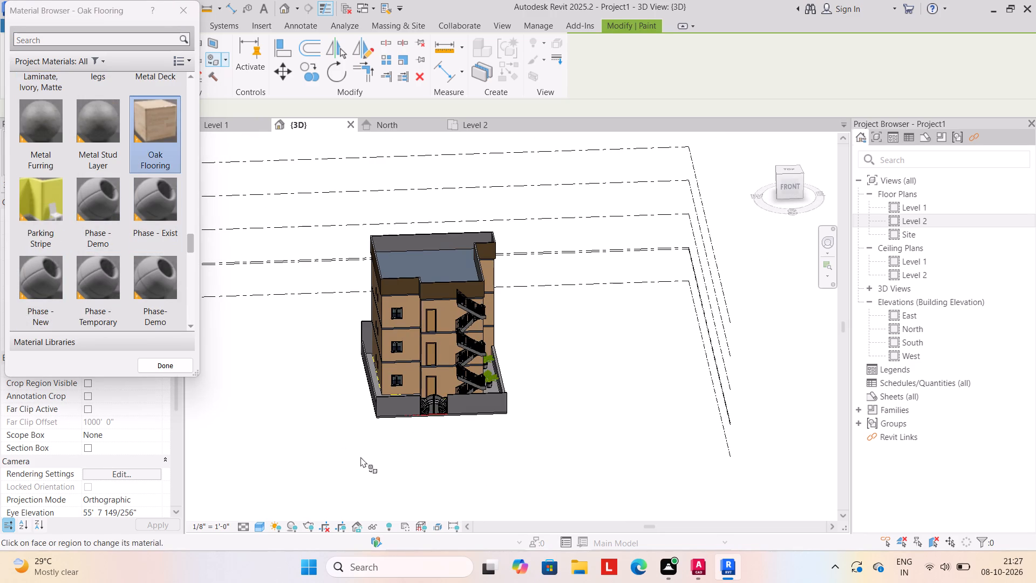
scroll(101, 300, down, 4)
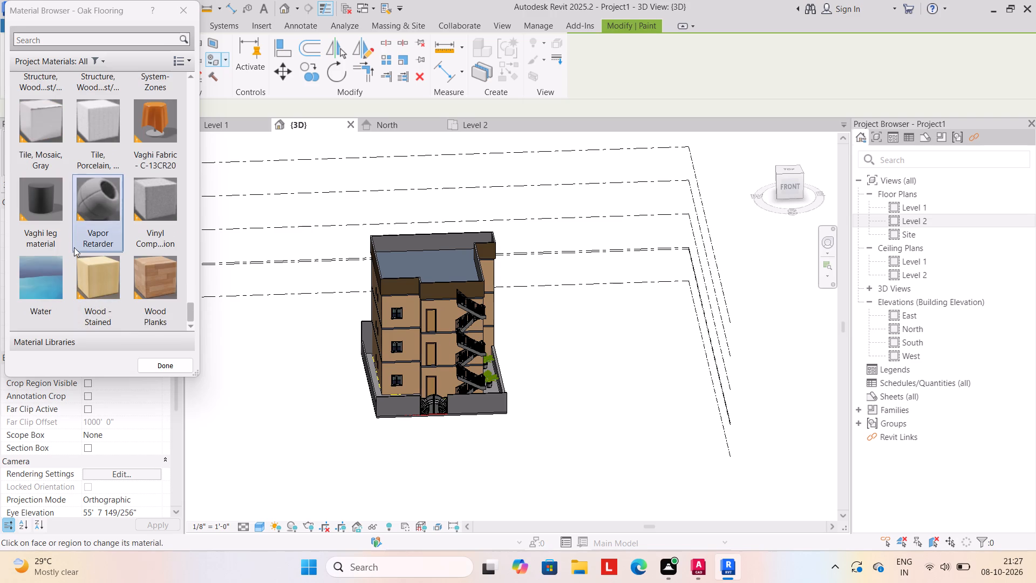
scroll(74, 267, down, 5)
scroll(134, 190, up, 8)
middle_click(134, 190)
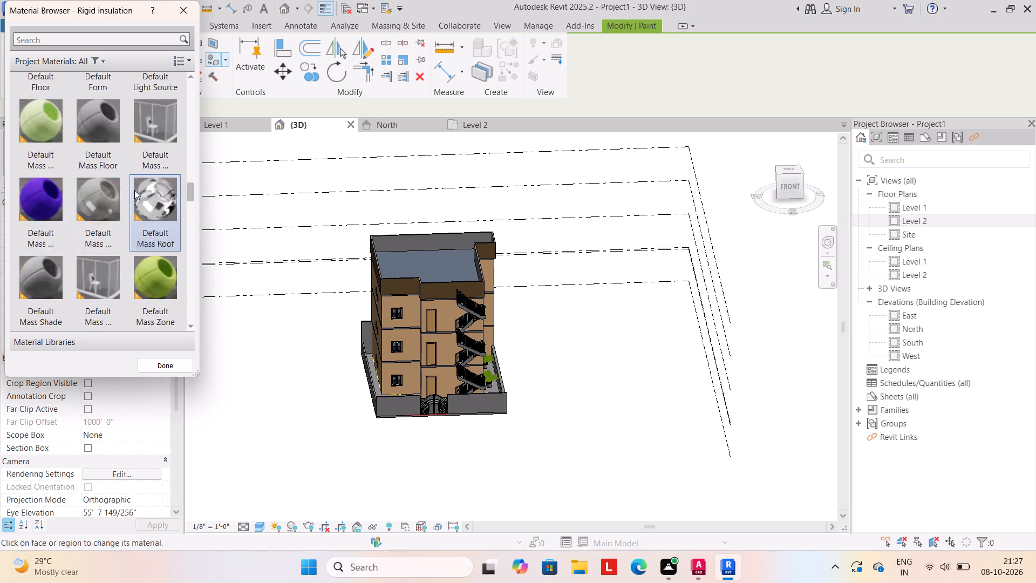
scroll(134, 190, up, 2)
scroll(142, 192, down, 1)
scroll(142, 195, up, 2)
scroll(156, 205, down, 2)
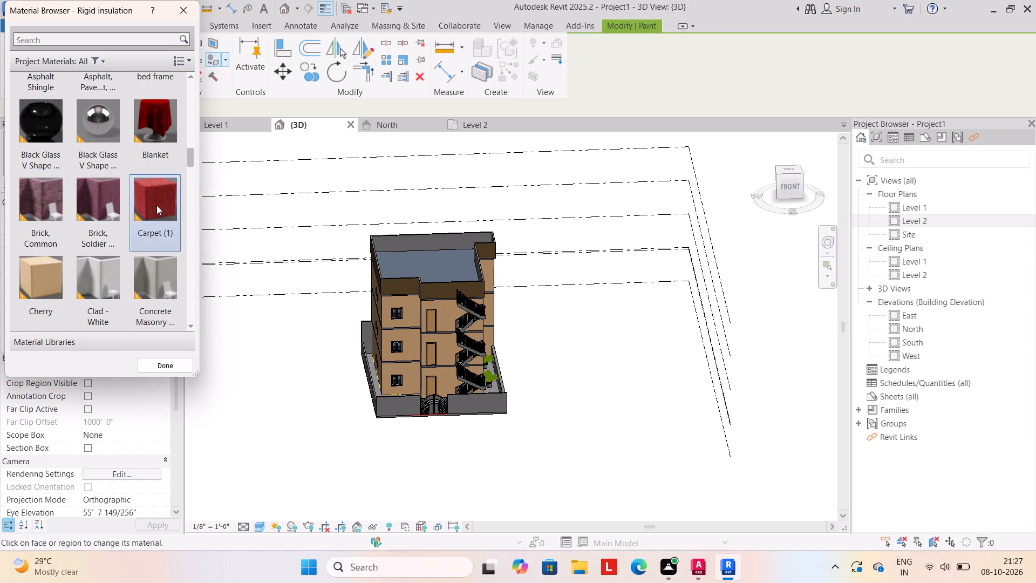
click(106, 189)
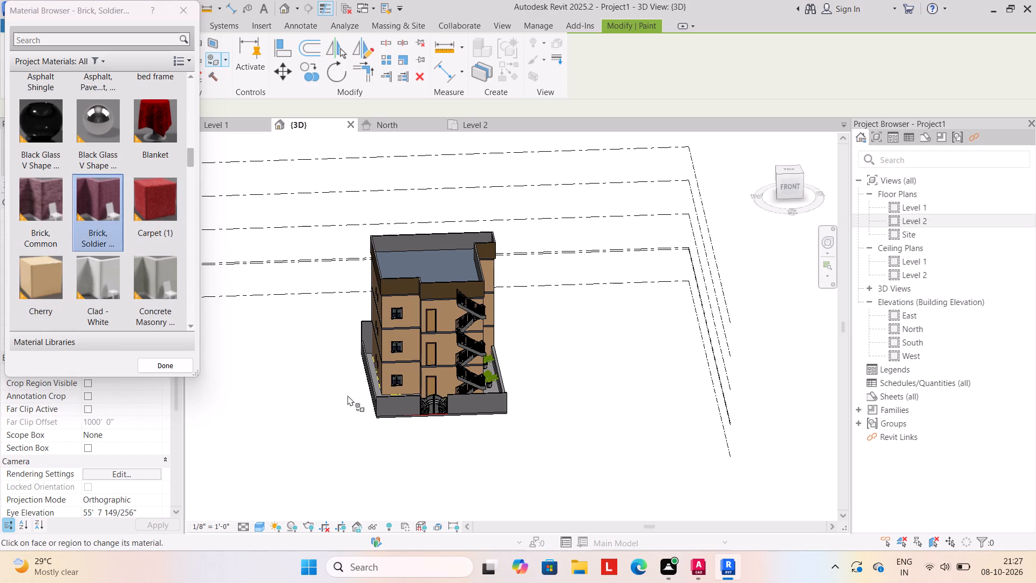
click(381, 406)
click(456, 404)
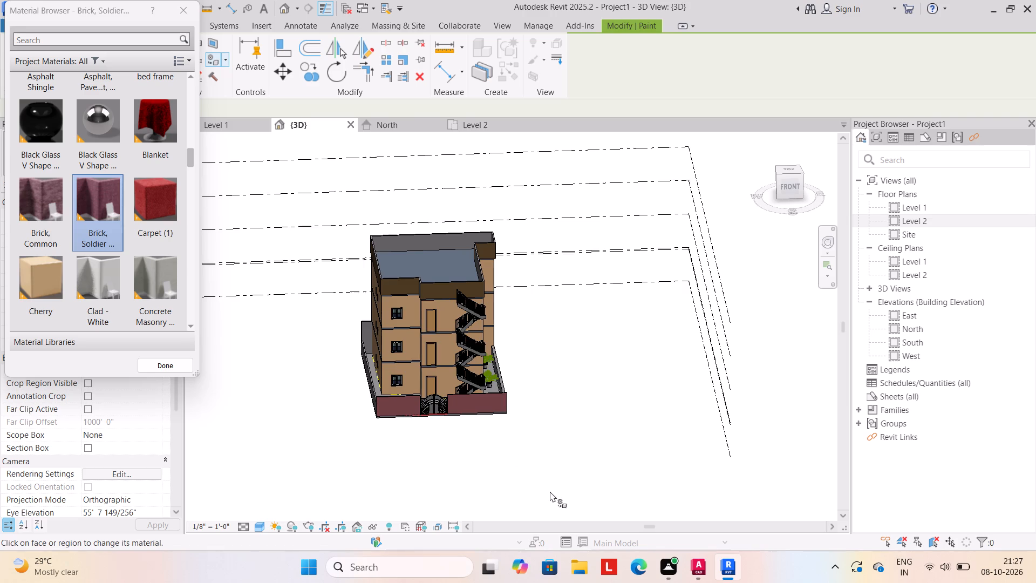
Paint the outer faces of the boundary walls along both sides of the building with Brick, Soldier and finish painting.
shift+middle_drag(549, 493, 388, 494)
click(488, 403)
shift+middle_drag(628, 440, 380, 443)
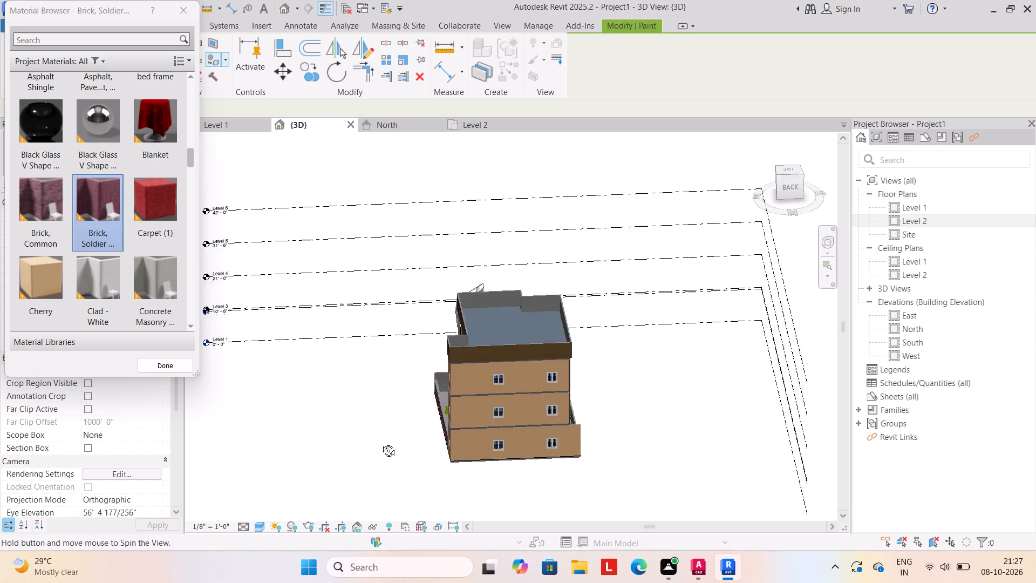
shift+middle_drag(380, 443, 377, 441)
shift+middle_drag(628, 473, 474, 465)
drag(422, 432, 431, 435)
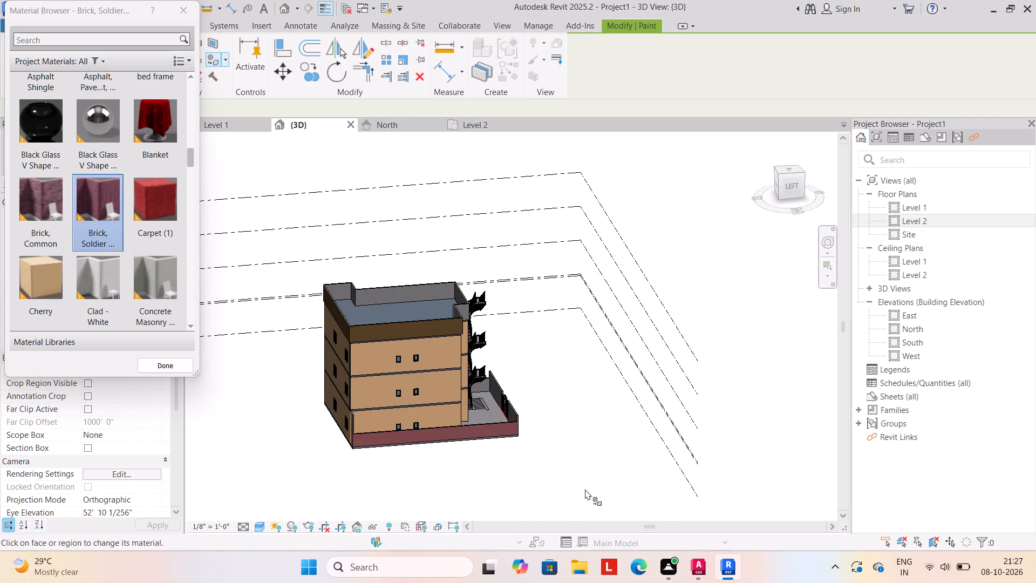
shift+middle_drag(575, 493, 429, 495)
shift+middle_drag(508, 499, 398, 487)
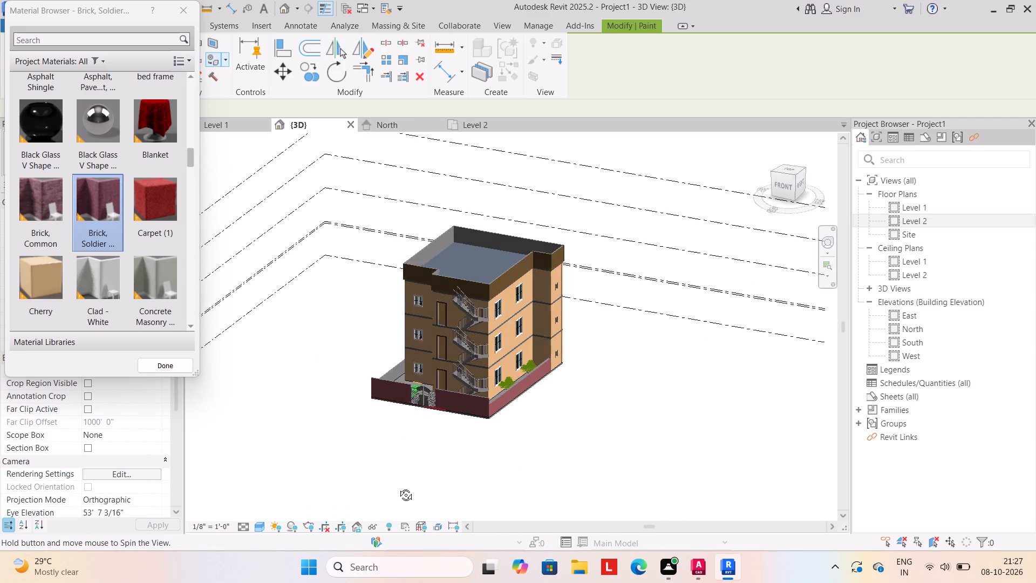
shift+middle_drag(398, 487, 405, 519)
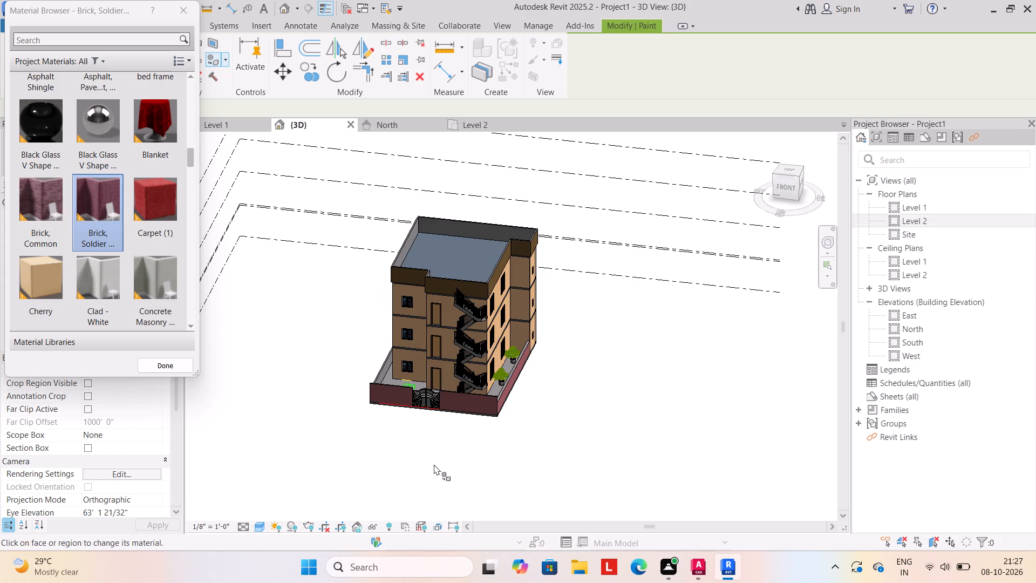
shift+middle_drag(437, 460, 509, 477)
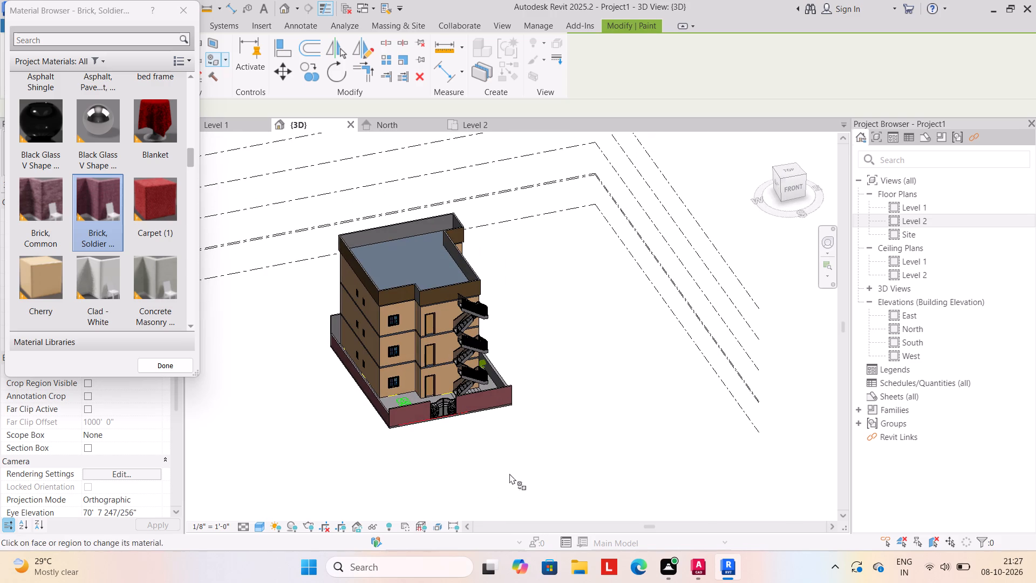
key(Escape)
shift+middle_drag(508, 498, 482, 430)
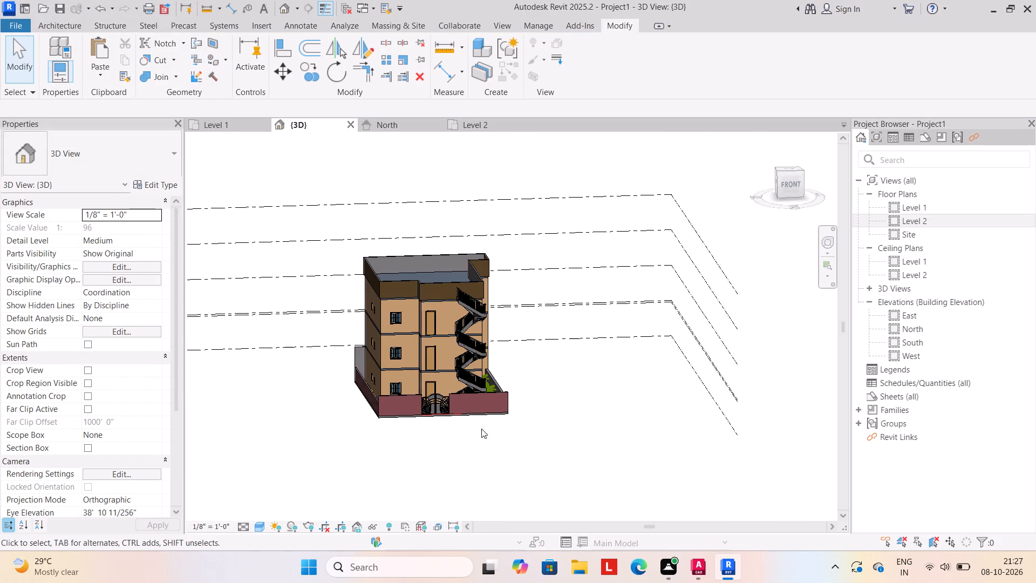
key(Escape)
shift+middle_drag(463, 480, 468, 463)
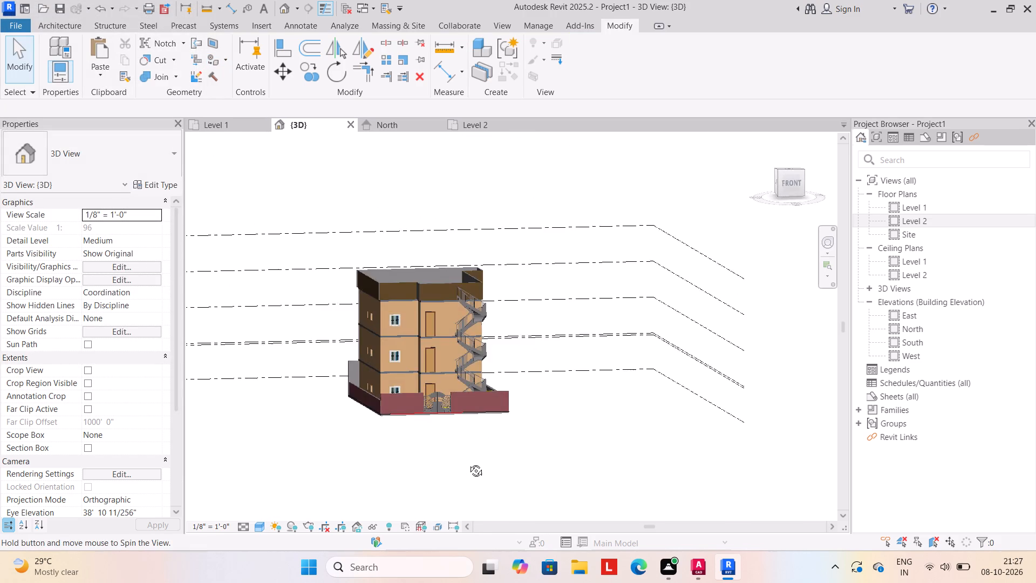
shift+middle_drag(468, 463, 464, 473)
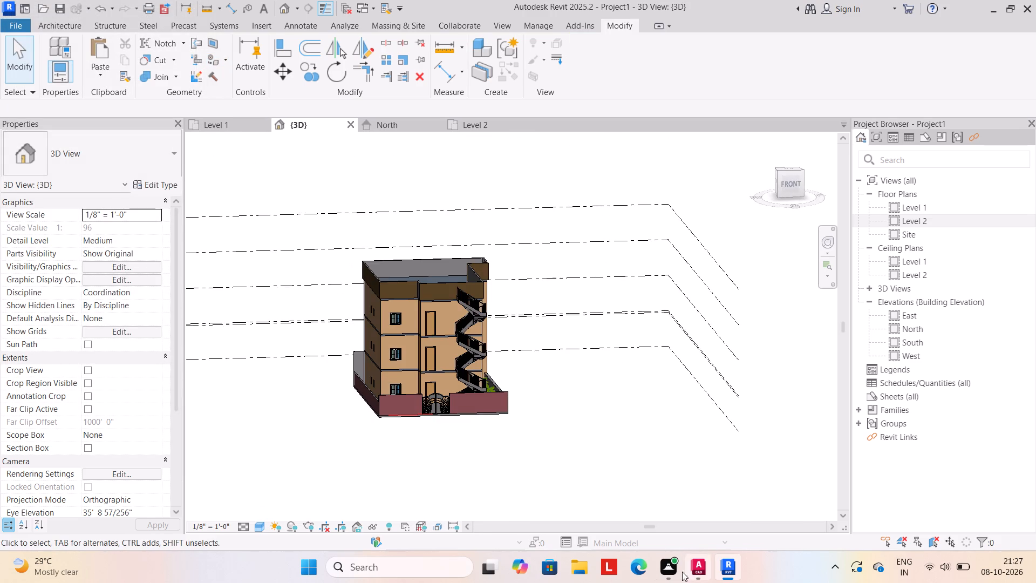
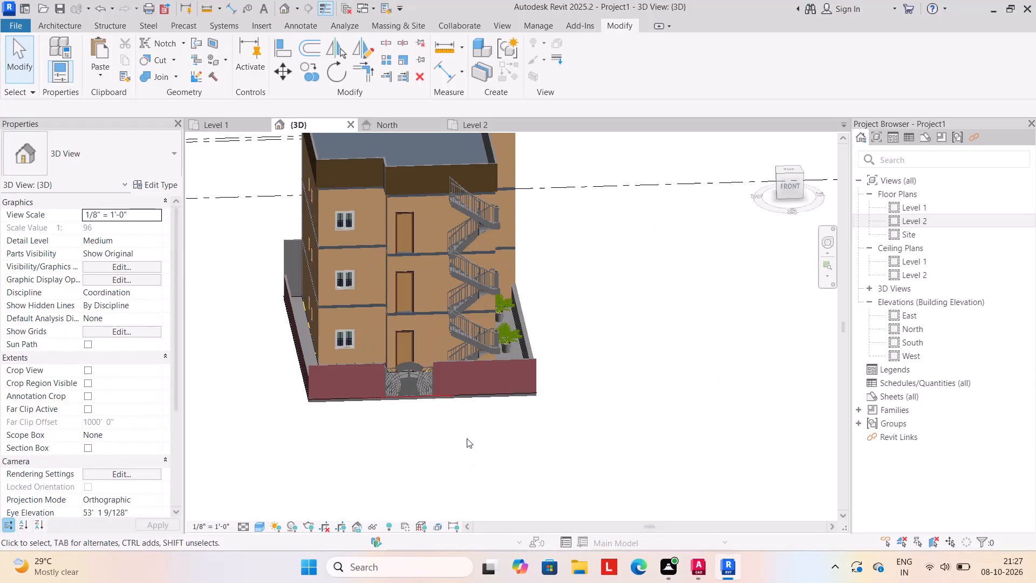
Start a new in-place model in the Generic Models category, keeping the suggested name.
click(72, 28)
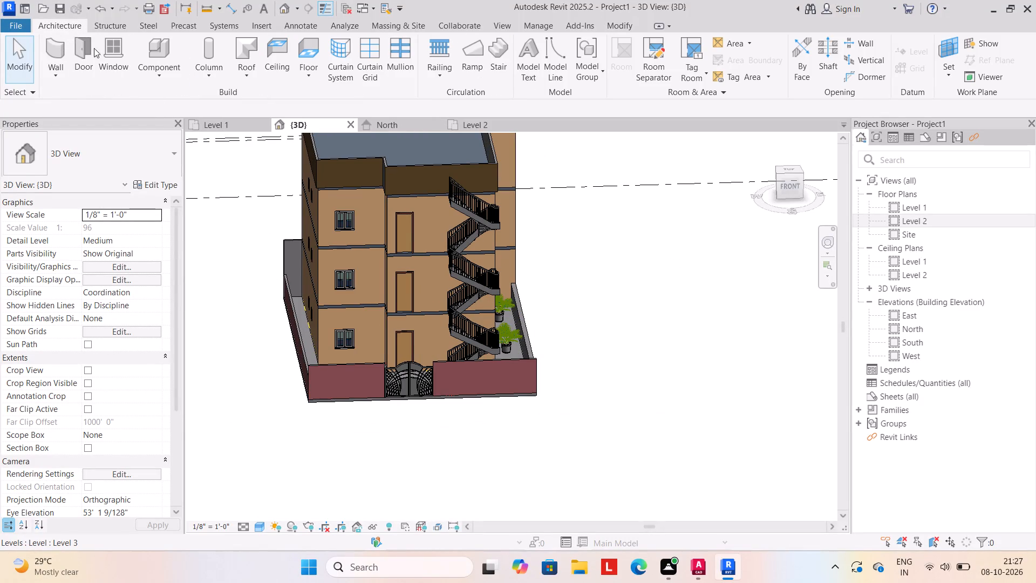
click(161, 76)
click(167, 97)
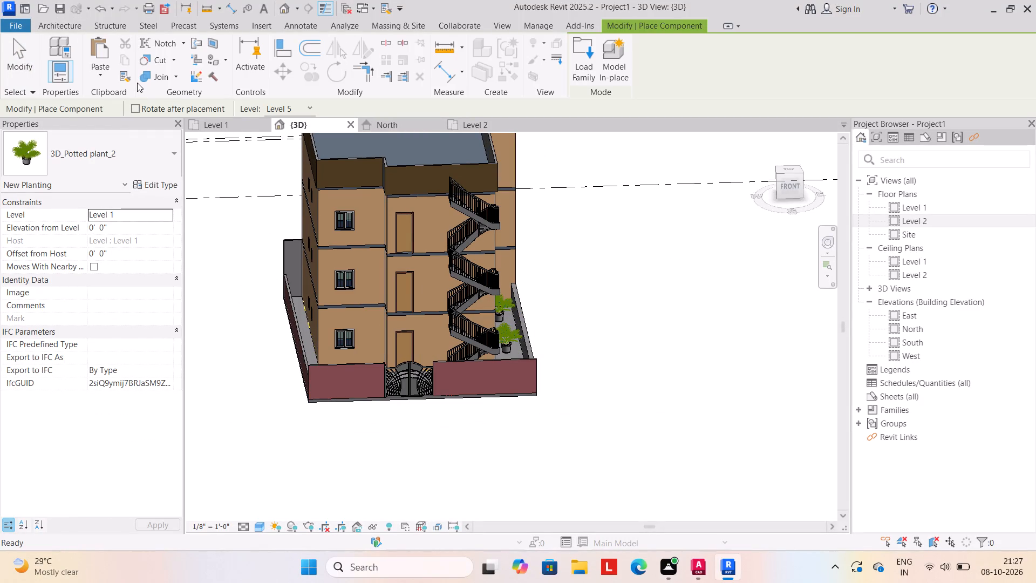
click(52, 24)
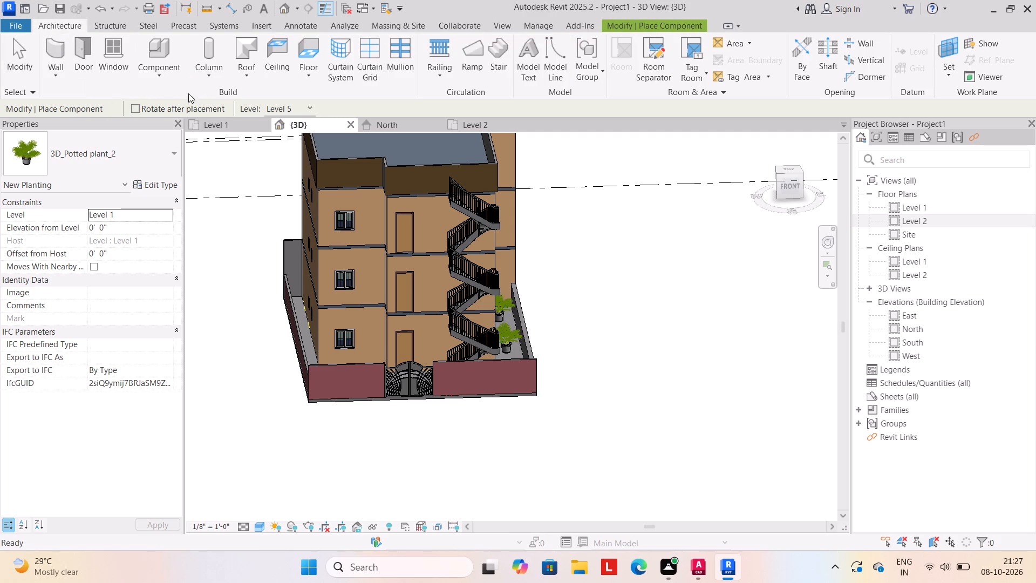
click(159, 78)
click(167, 103)
drag(156, 67, 160, 74)
drag(167, 86, 167, 92)
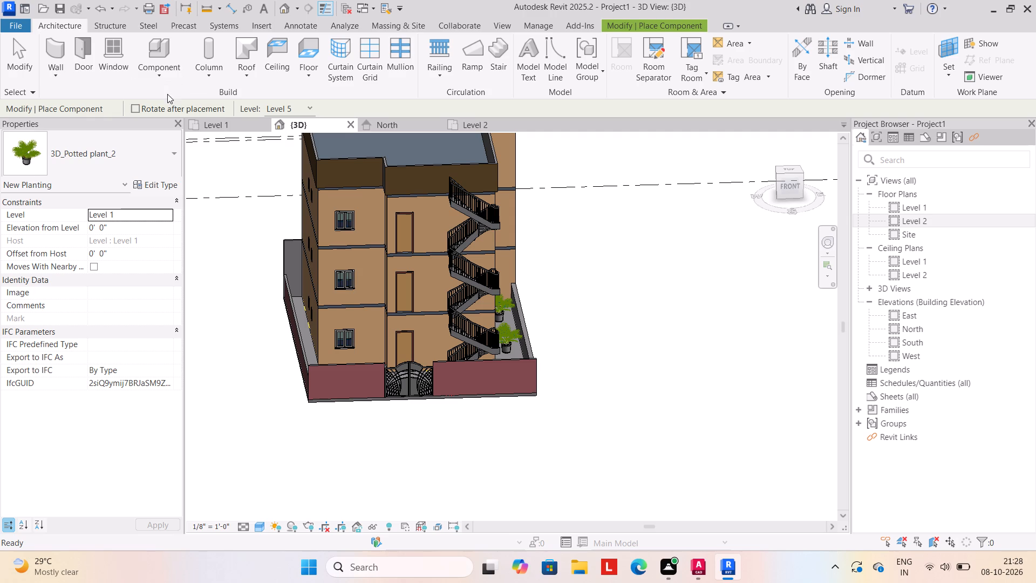
click(153, 82)
click(172, 100)
click(162, 75)
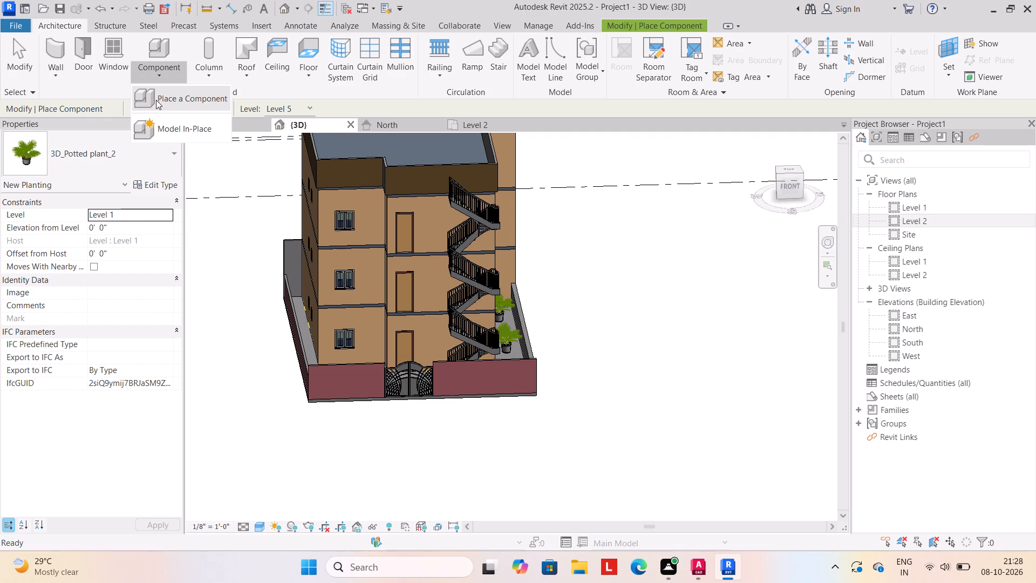
click(159, 126)
scroll(545, 242, down, 7)
click(484, 256)
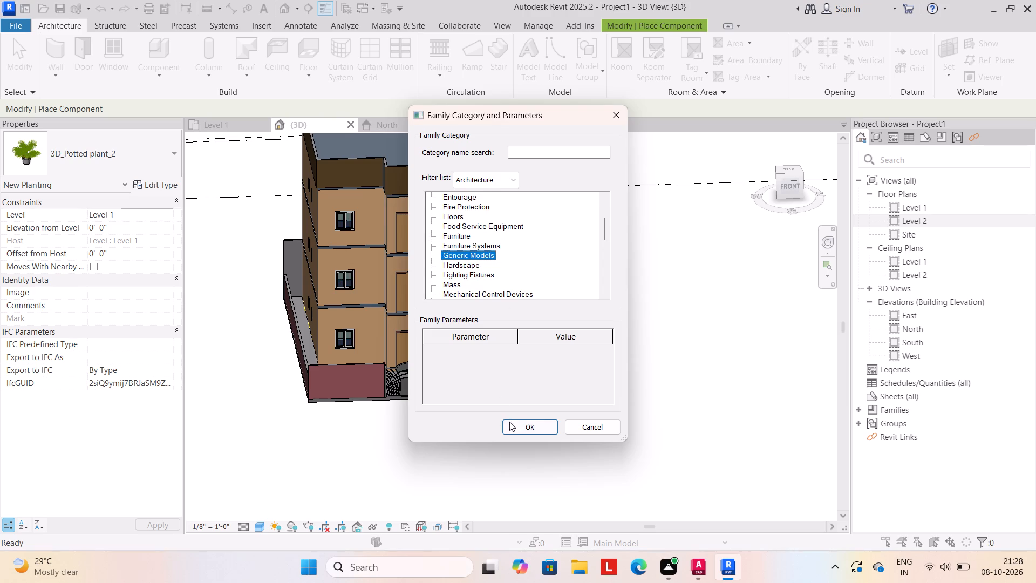
click(517, 427)
click(539, 302)
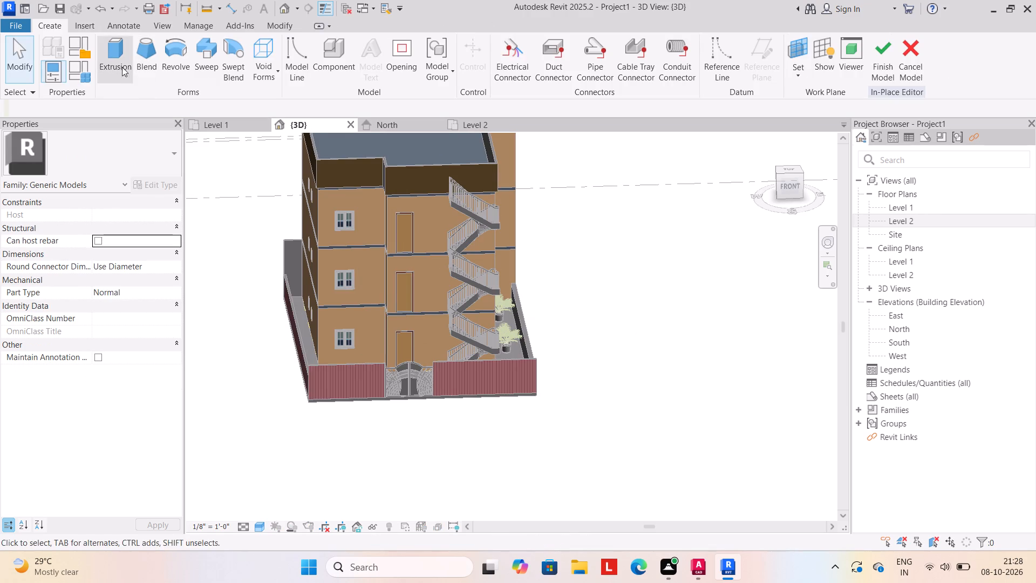
Model a solid extrusion 1'-0" deep from a rectangle about 10'-8" by 4'-1" on the front boundary wall below the window, and finish the model.
click(118, 54)
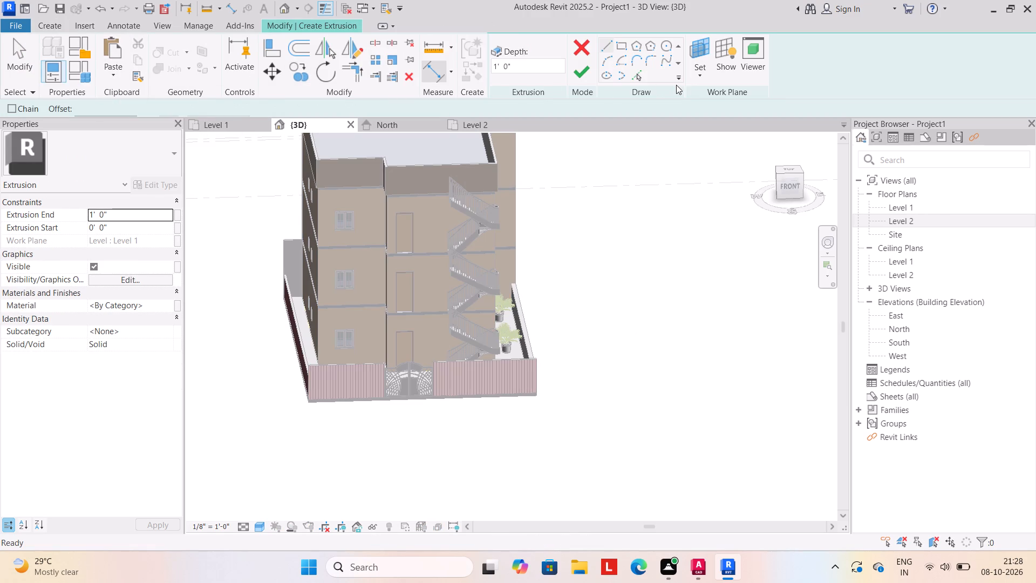
click(697, 79)
click(714, 122)
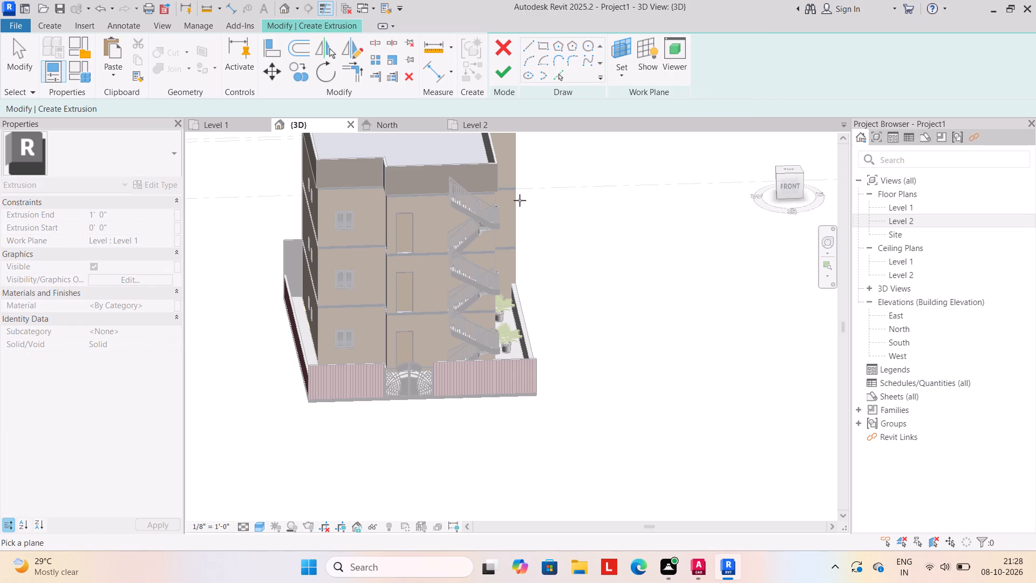
click(621, 73)
click(637, 133)
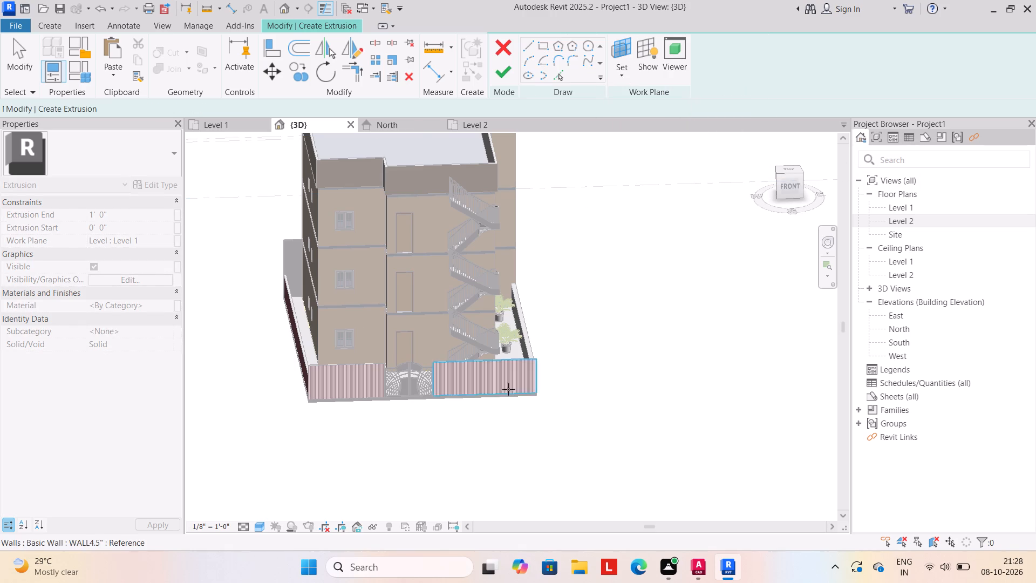
scroll(316, 387, up, 3)
click(360, 358)
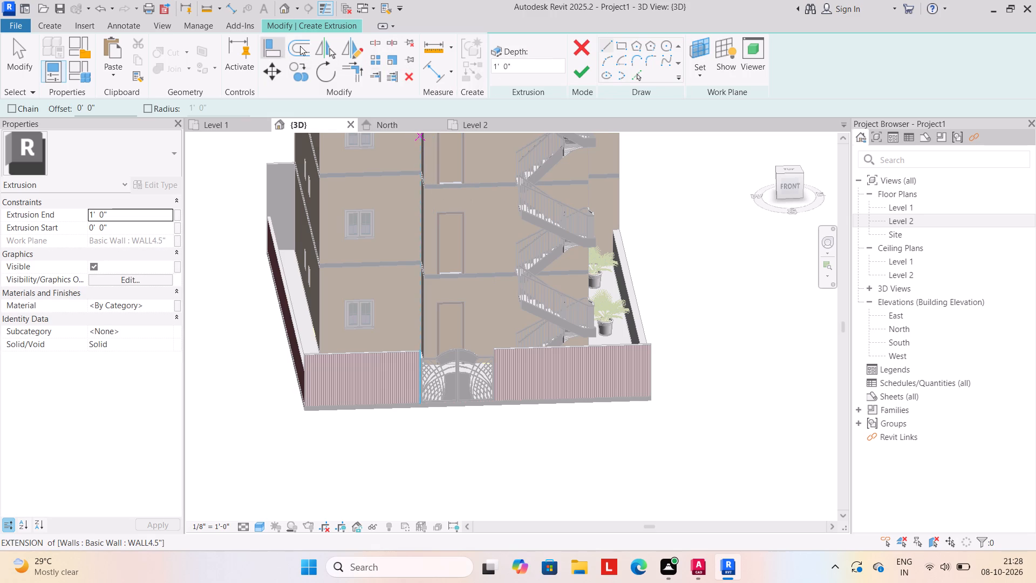
click(622, 44)
scroll(392, 410, up, 4)
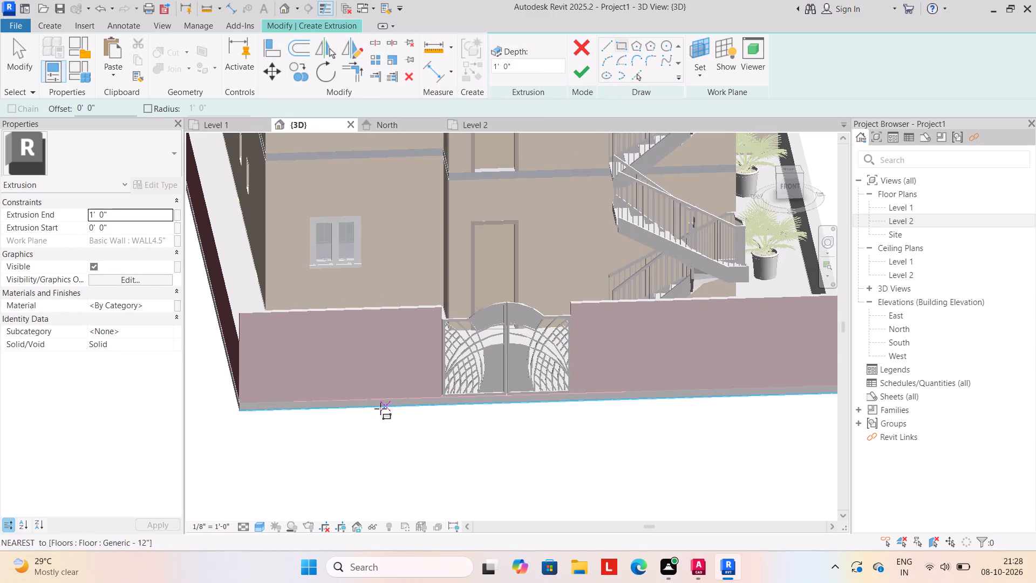
drag(260, 326, 267, 333)
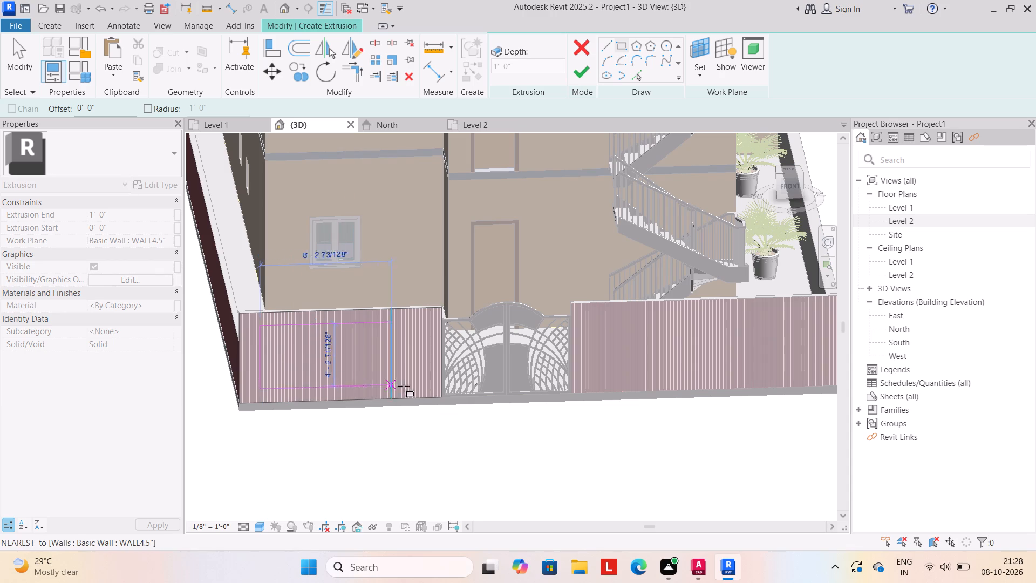
click(432, 382)
key(Escape)
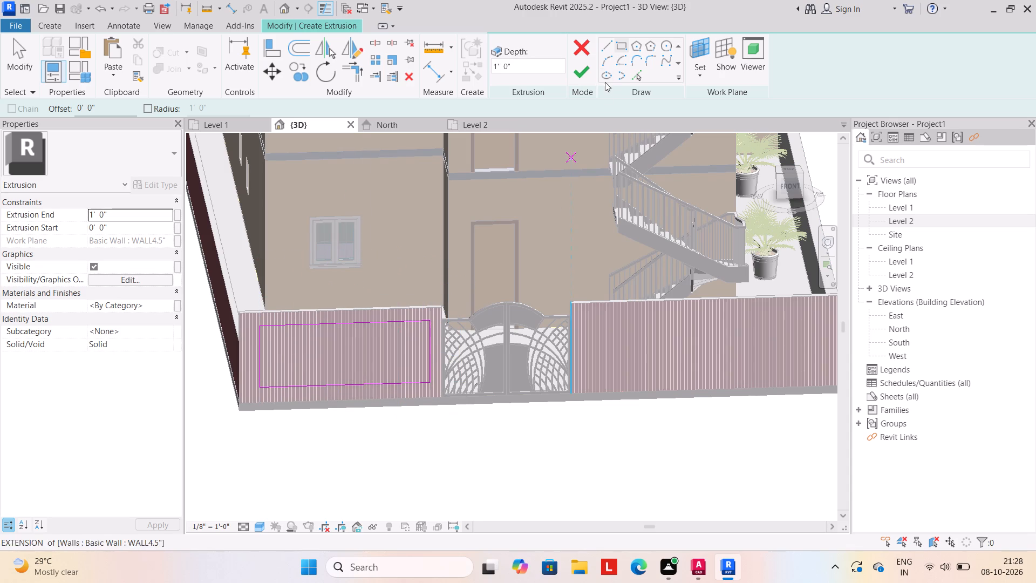
click(585, 69)
click(485, 447)
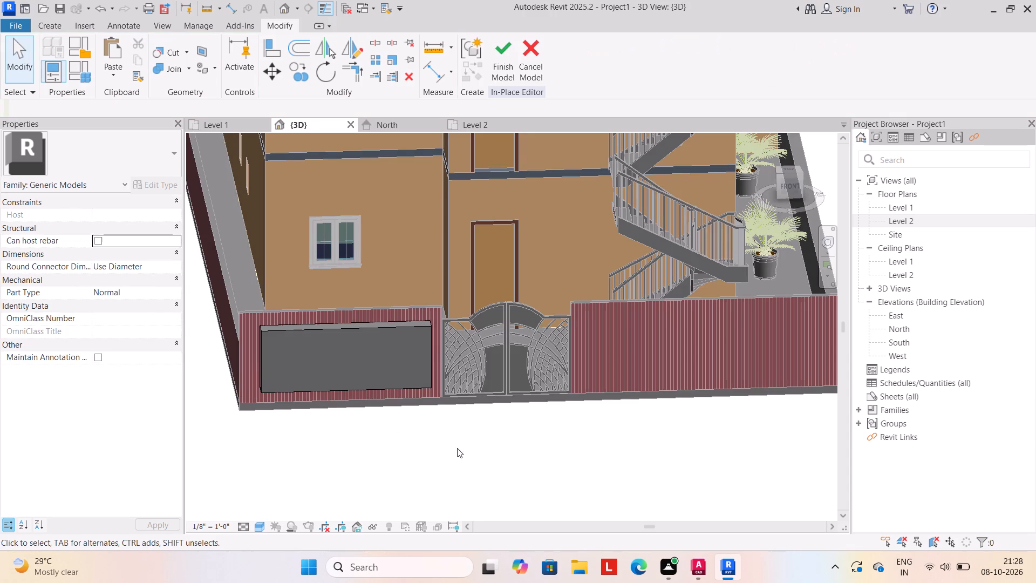
click(503, 54)
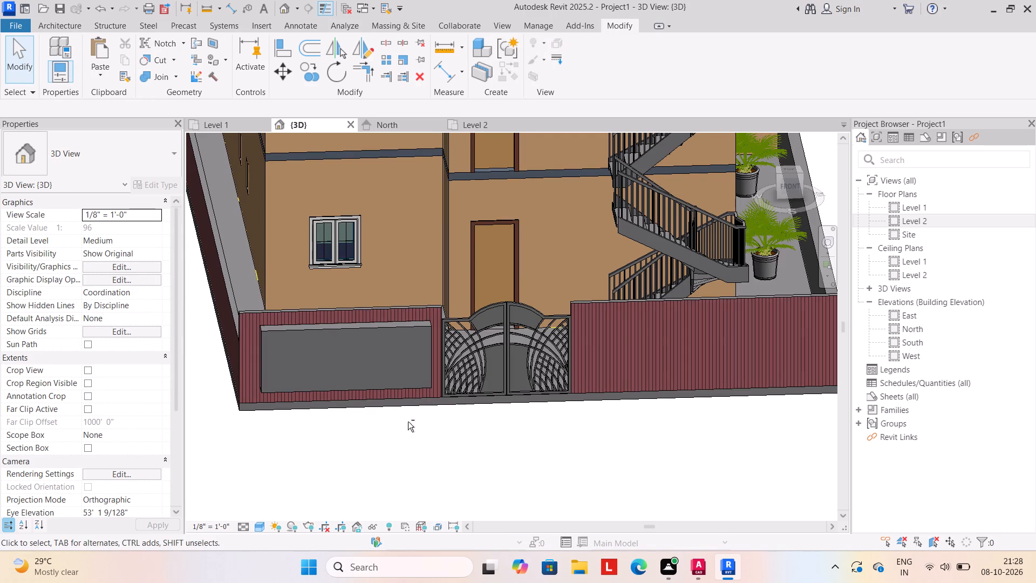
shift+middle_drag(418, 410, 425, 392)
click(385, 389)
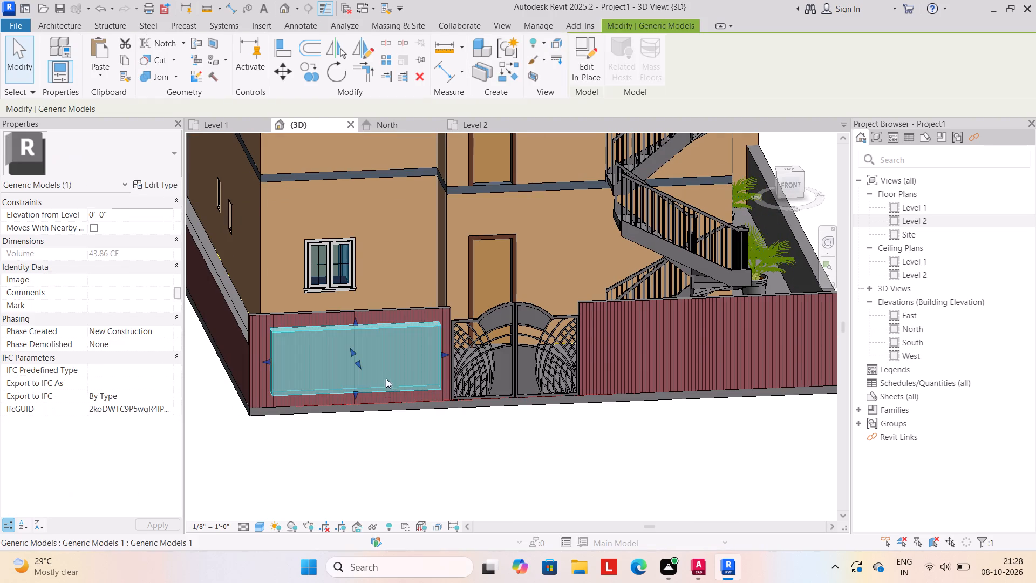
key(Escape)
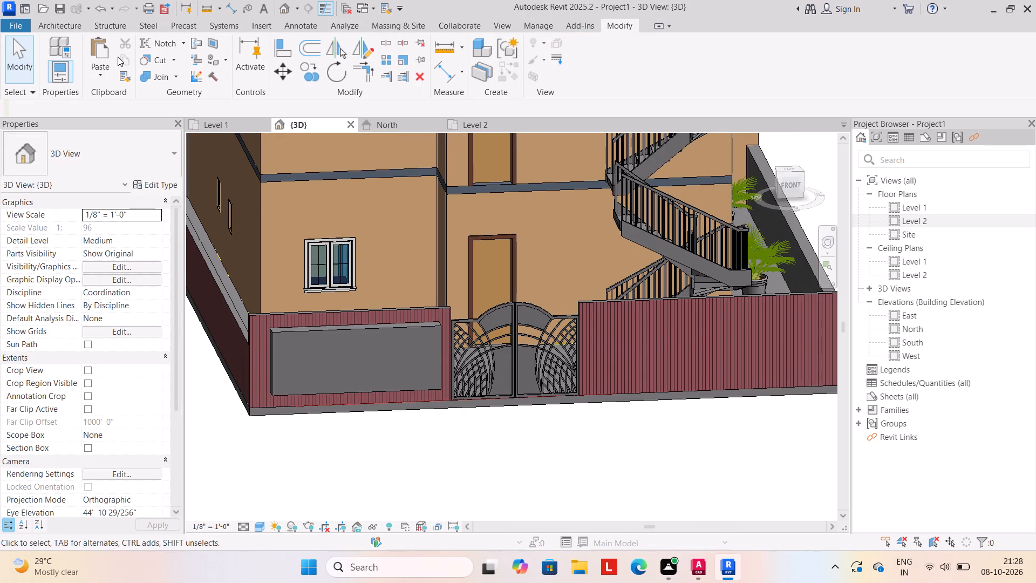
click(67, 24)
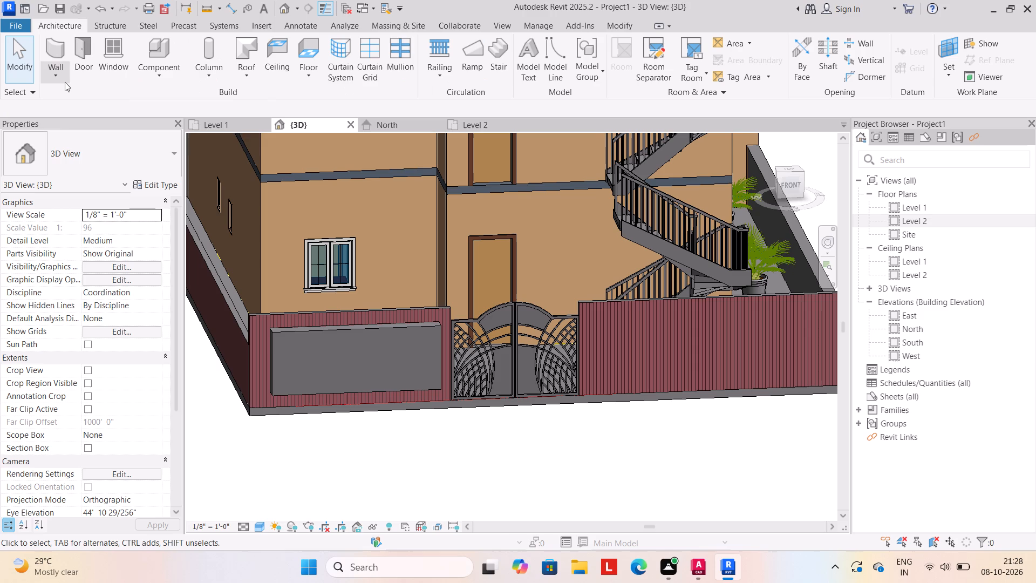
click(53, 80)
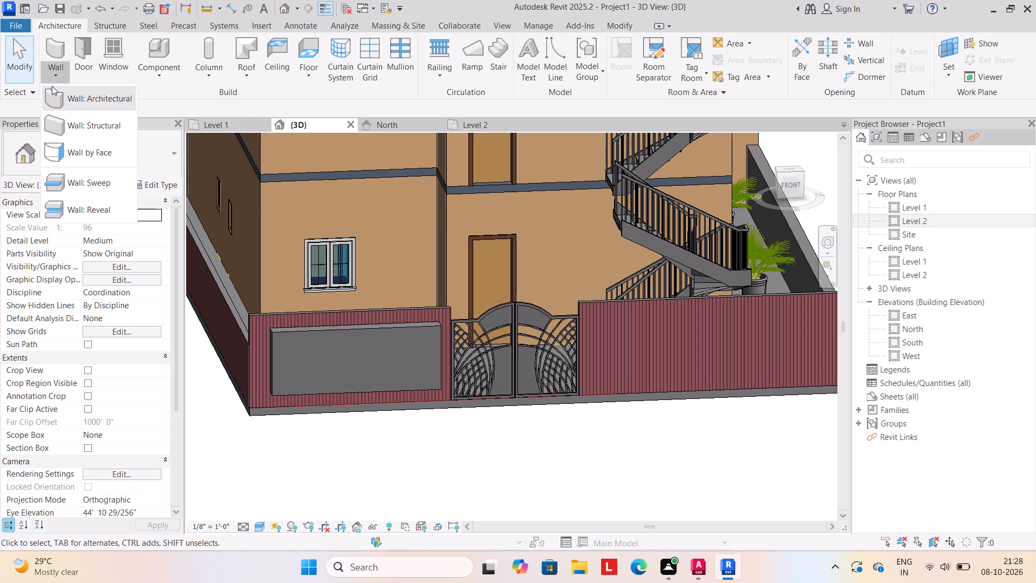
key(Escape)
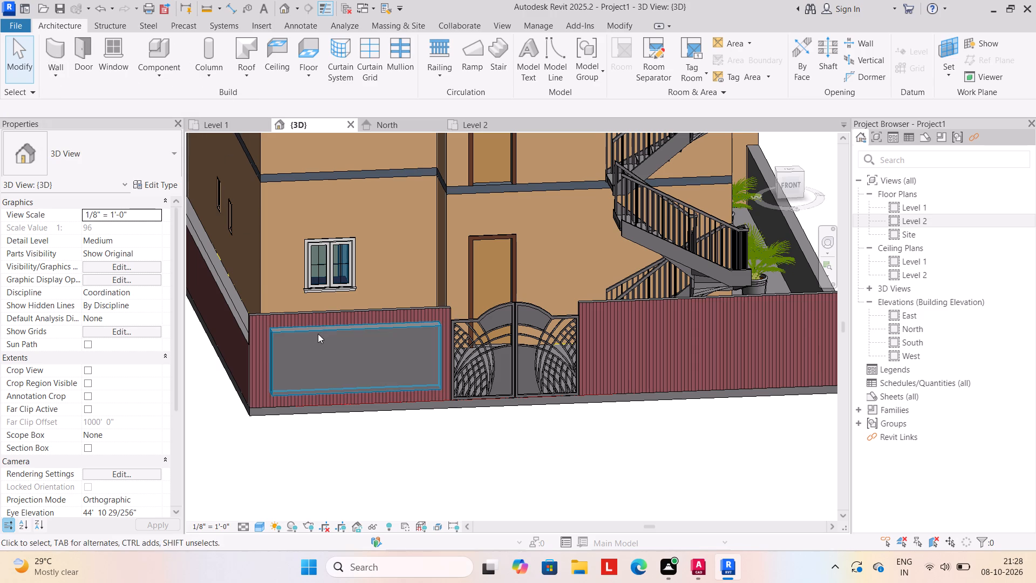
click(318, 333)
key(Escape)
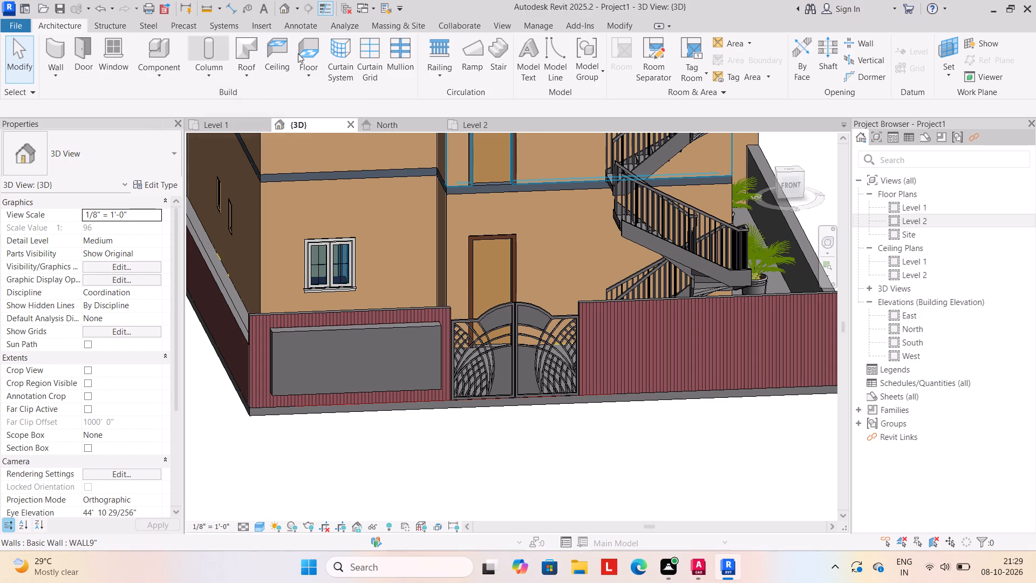
Edit the boundary wall panel in place and add a void extrusion 1'-0" deep from a rectangle about 9'-0" by 2'-6" inside its outline.
click(362, 335)
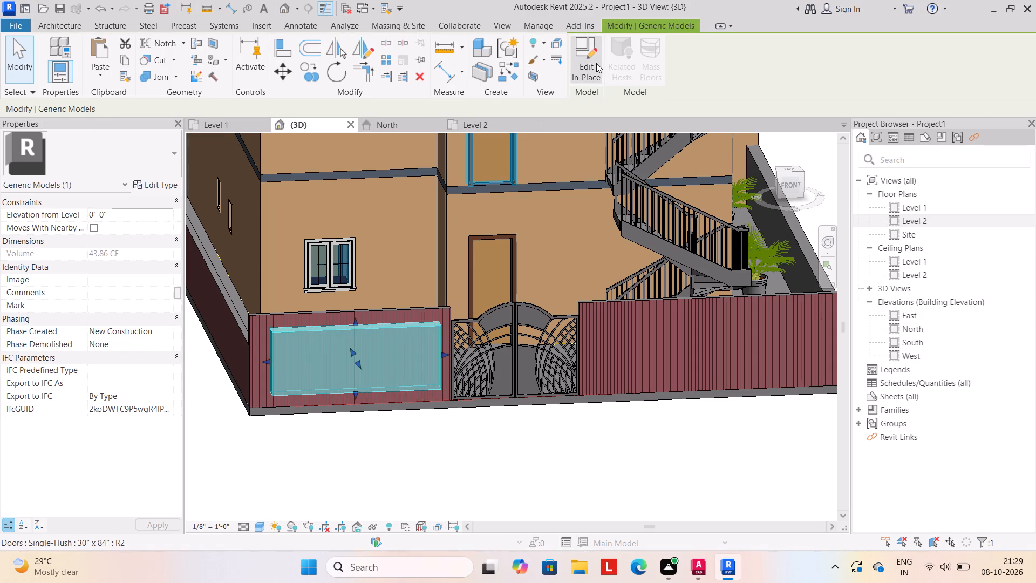
click(587, 63)
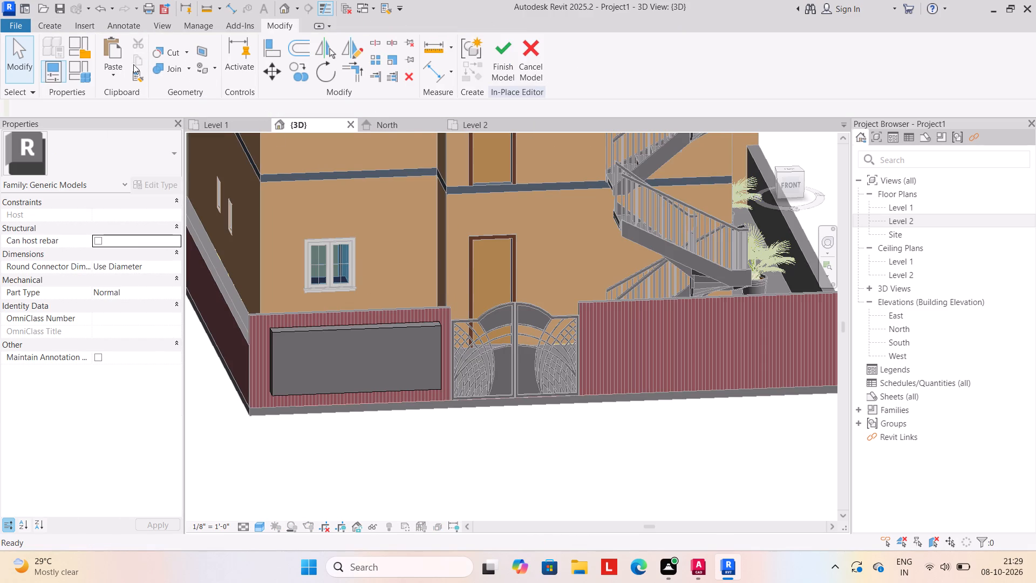
click(45, 28)
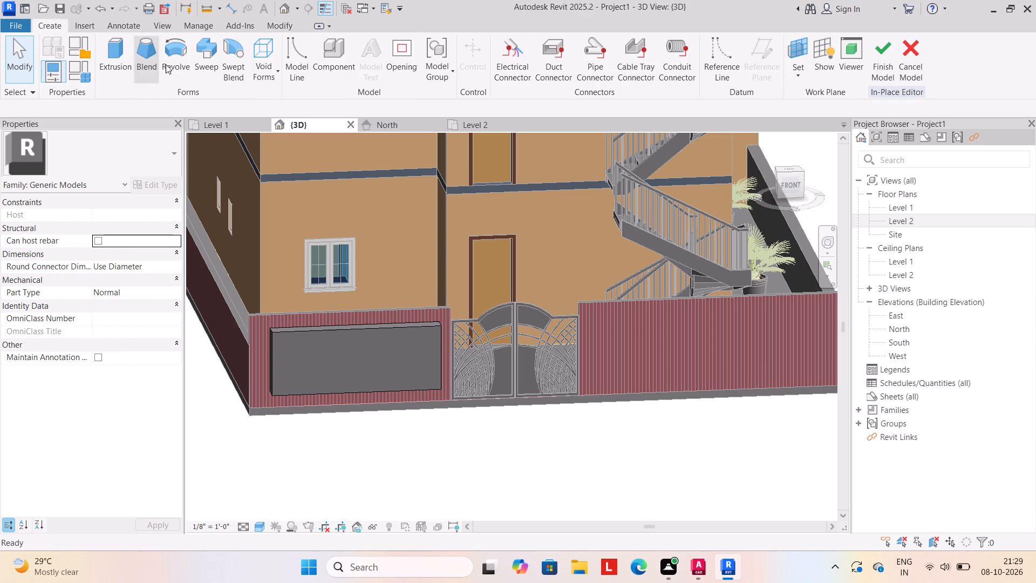
click(274, 65)
click(279, 94)
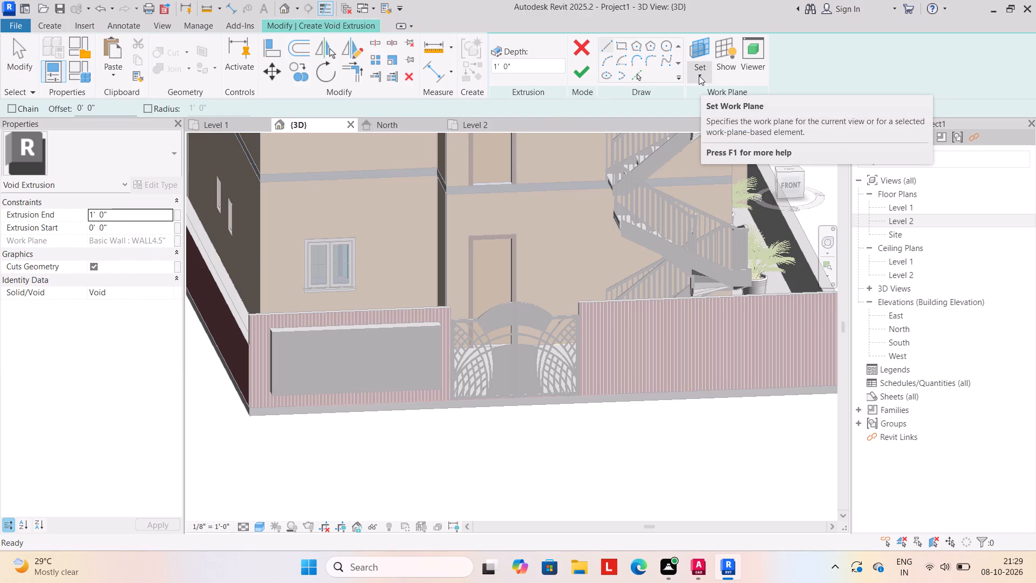
click(699, 76)
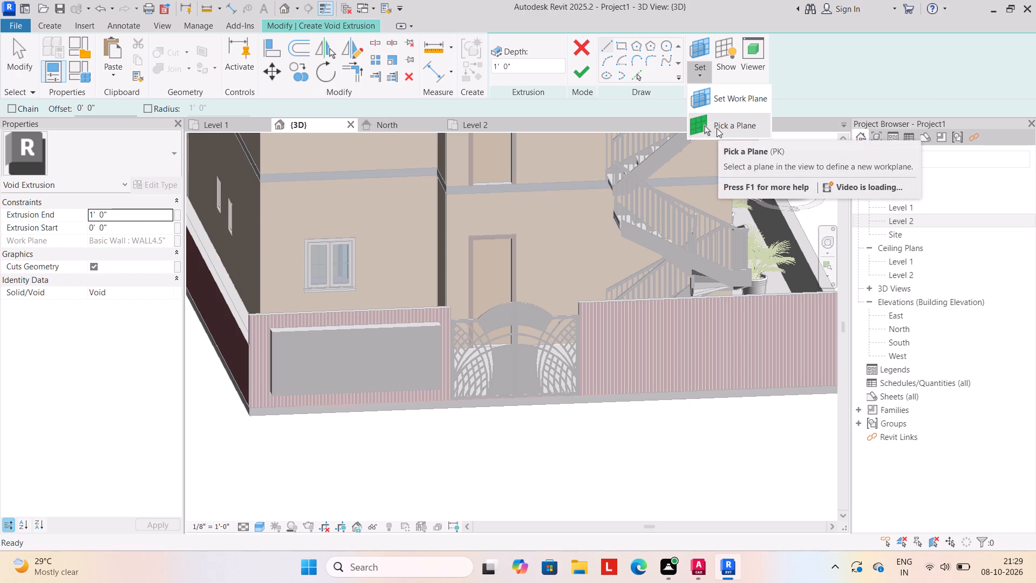
click(717, 128)
scroll(248, 375, up, 4)
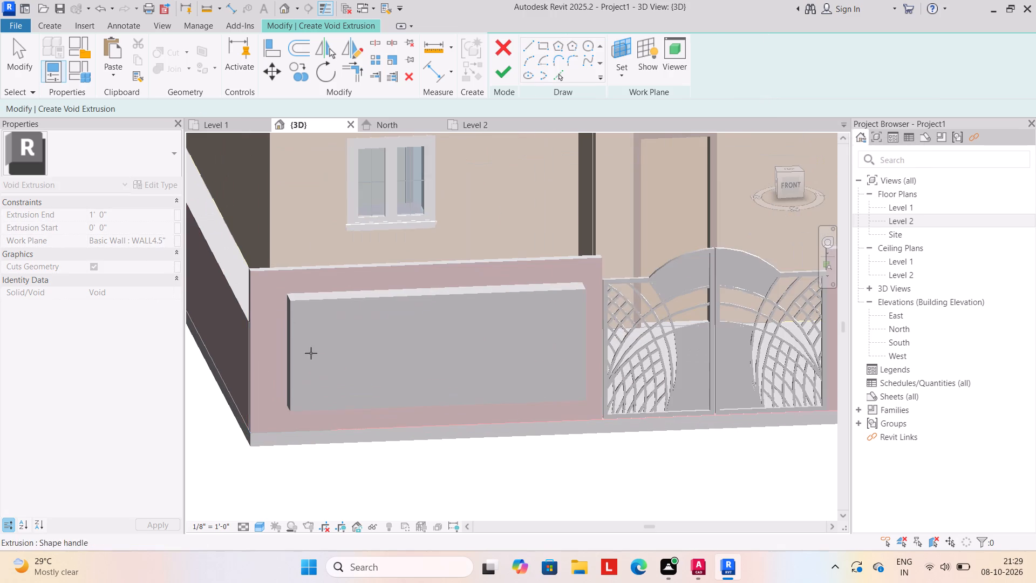
click(310, 316)
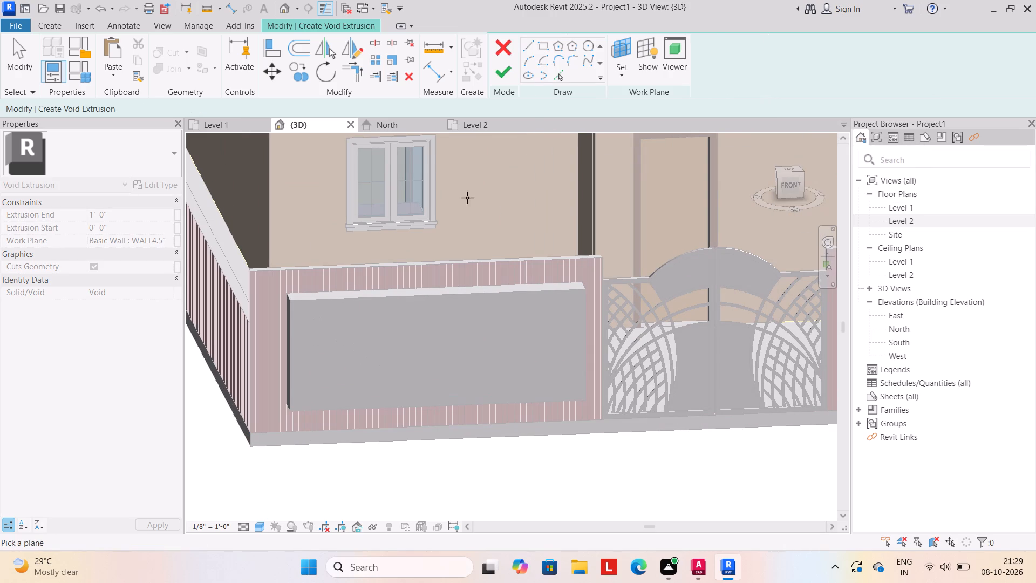
click(547, 45)
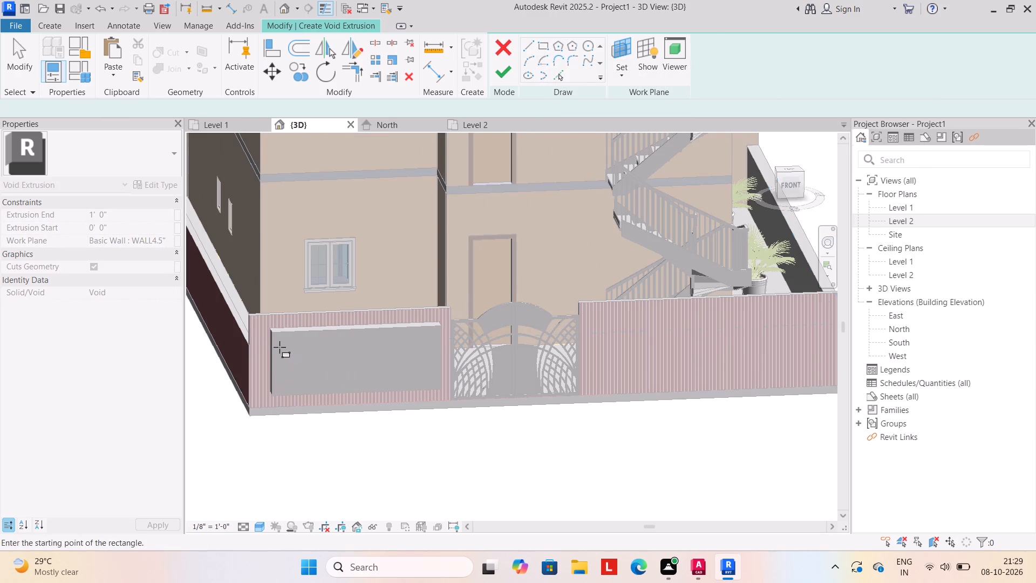
click(287, 343)
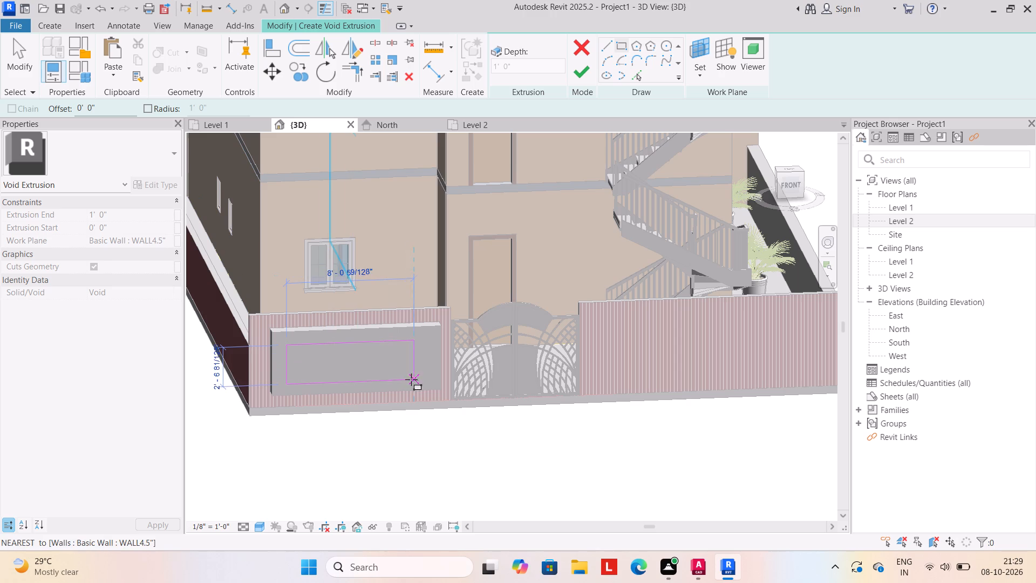
click(431, 379)
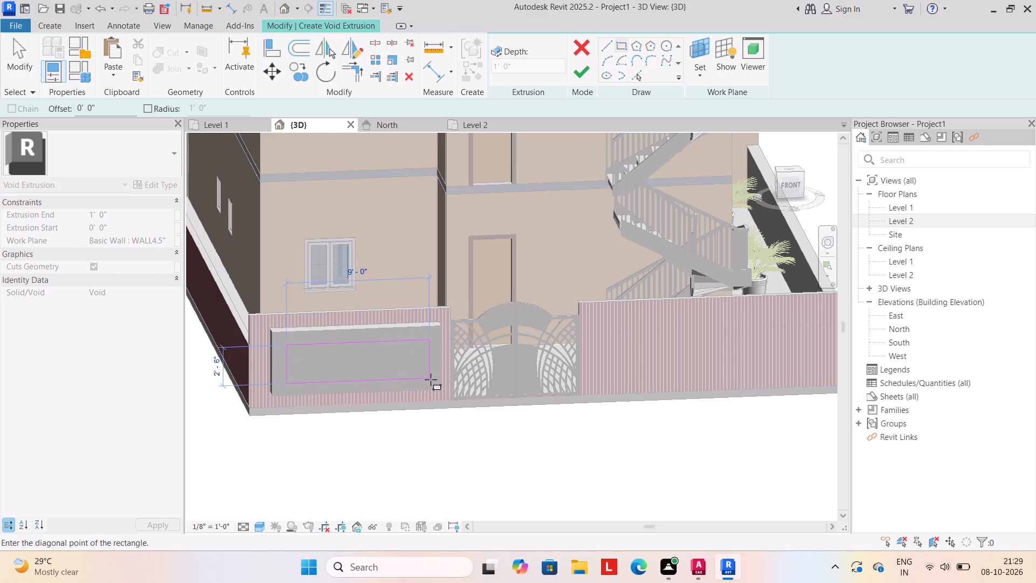
click(579, 74)
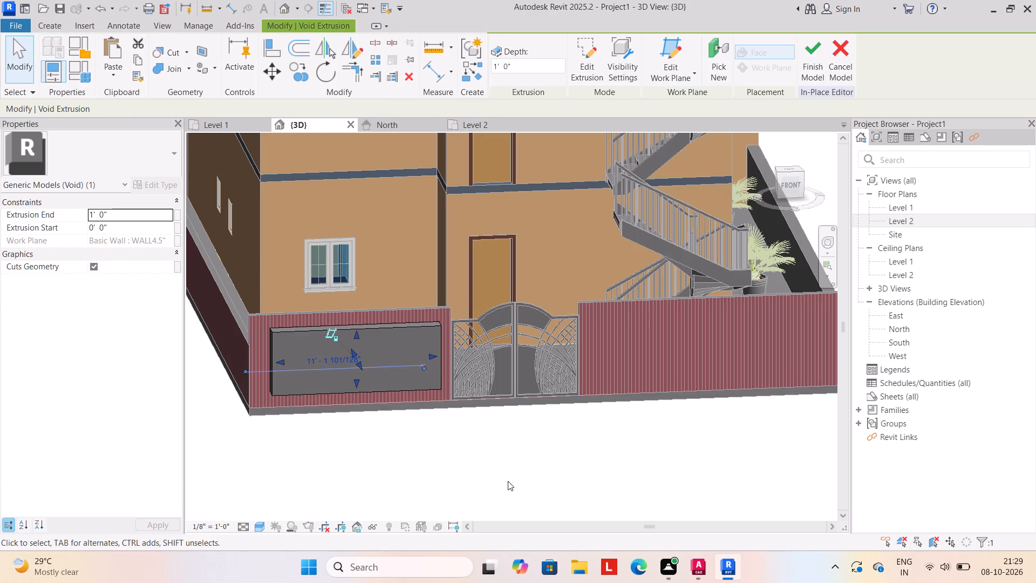
Finish the in-place editing of the front boundary wall panel.
click(506, 479)
key(Escape)
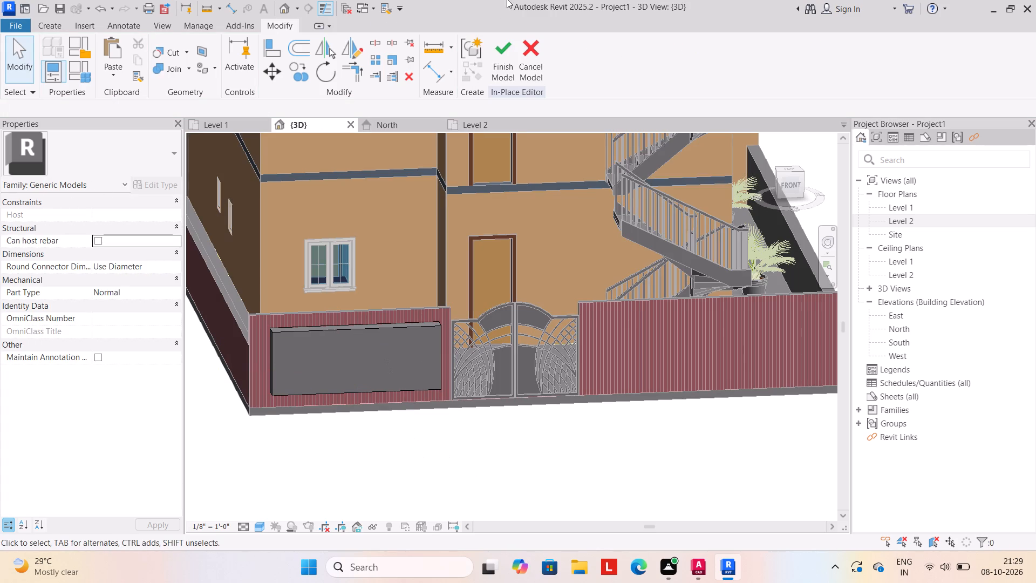
click(500, 57)
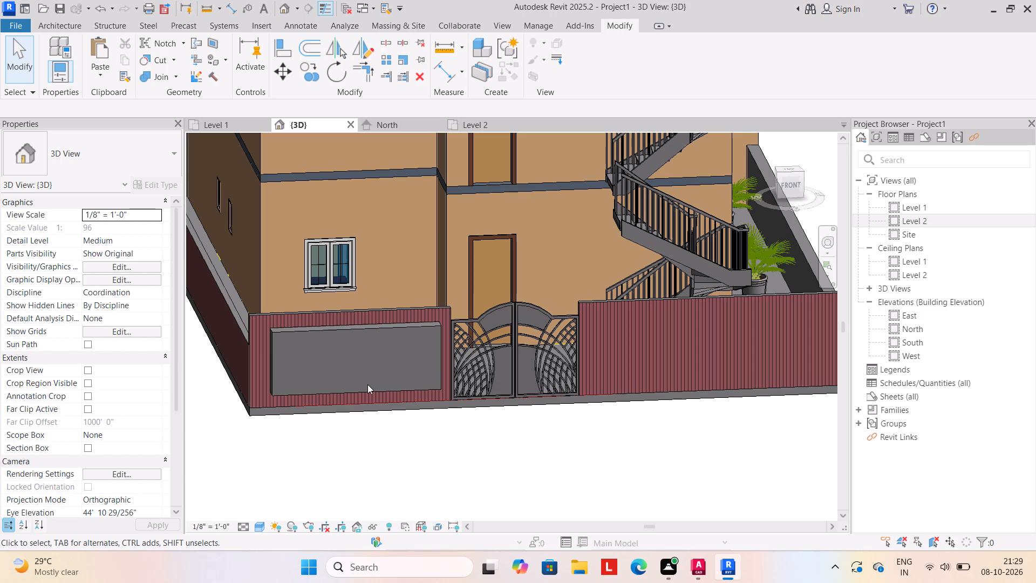
click(367, 384)
key(Escape)
click(364, 388)
key(Escape)
Edit the panel in place, cut a 1'-0" deep void extrusion from a rectangle about 9'-8" wide on its front face, and finish the model.
click(64, 23)
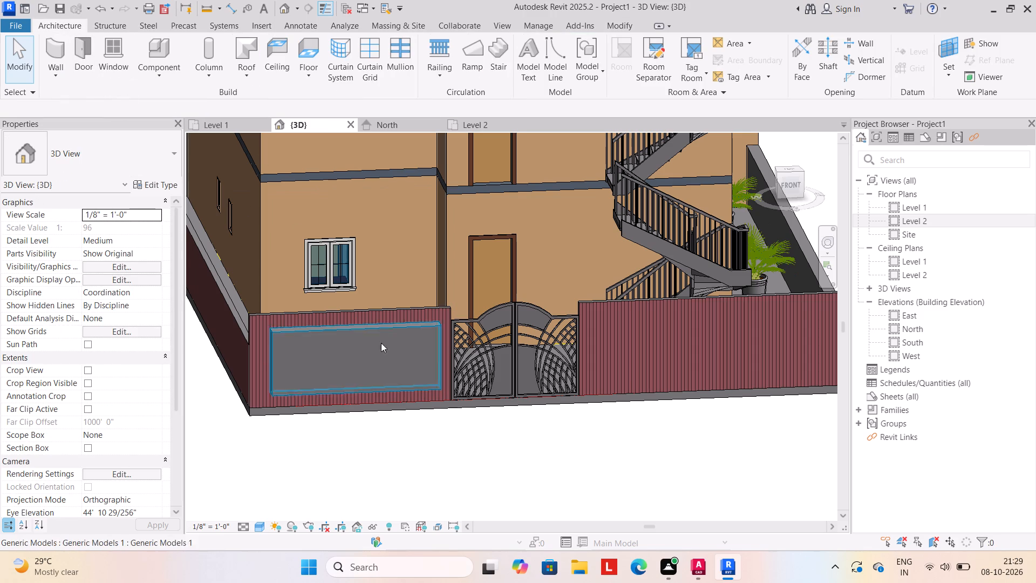
key(Escape)
click(400, 329)
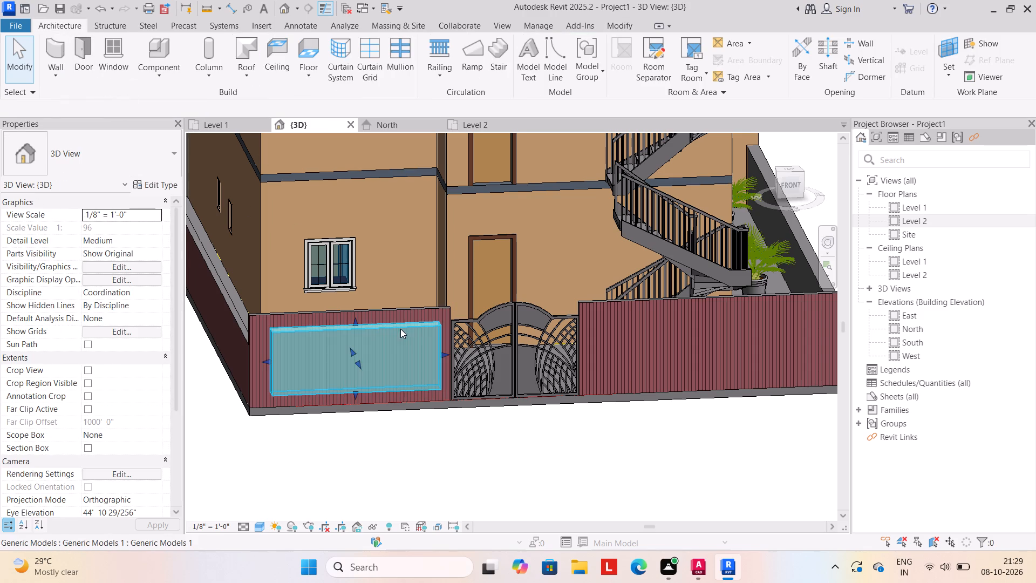
click(589, 59)
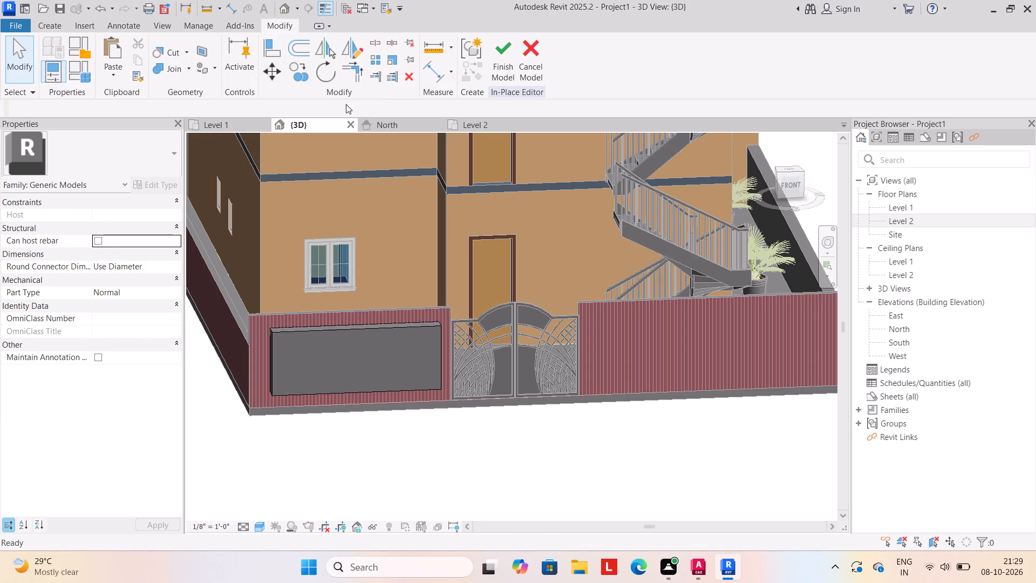
click(54, 28)
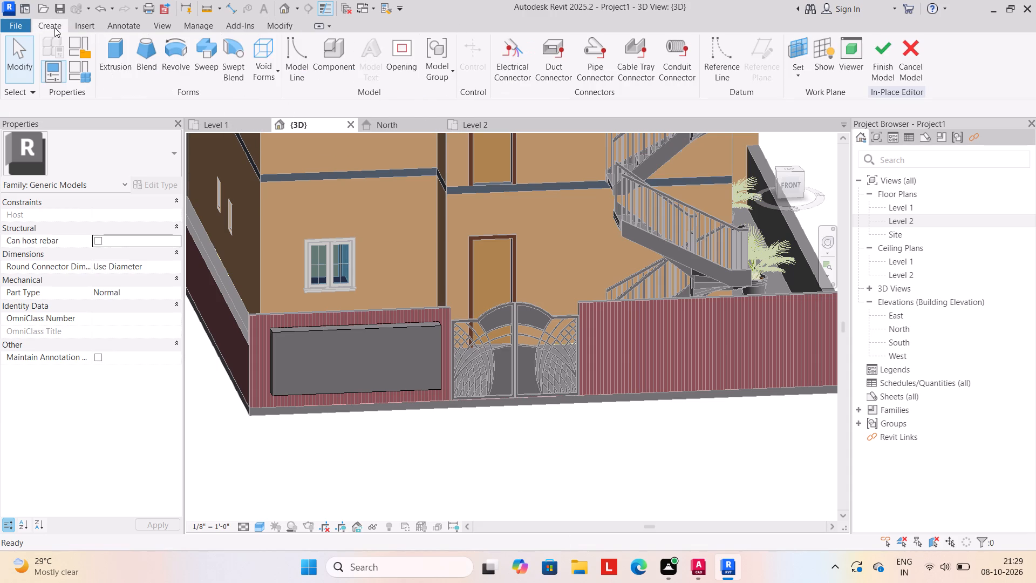
click(277, 73)
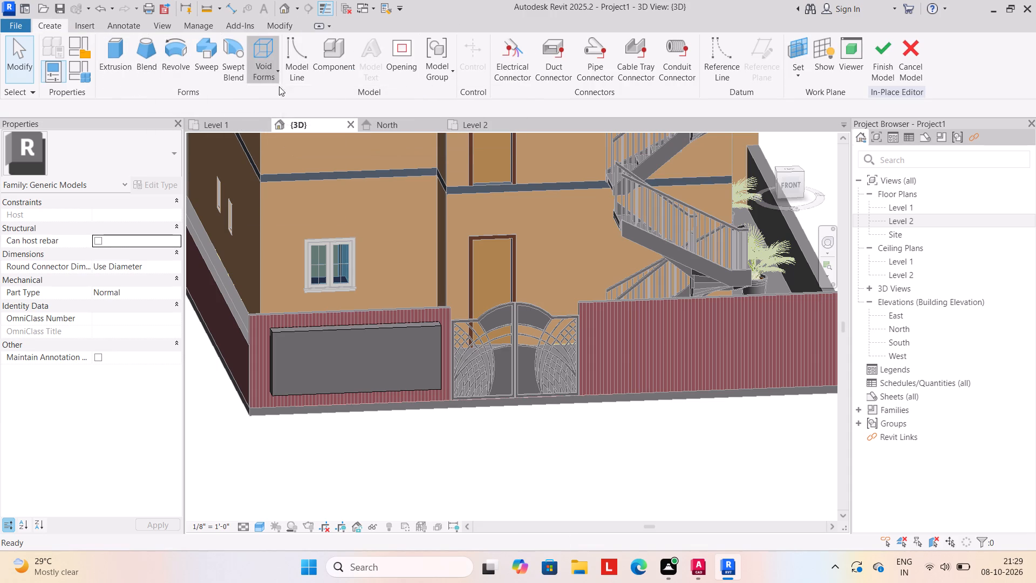
click(289, 100)
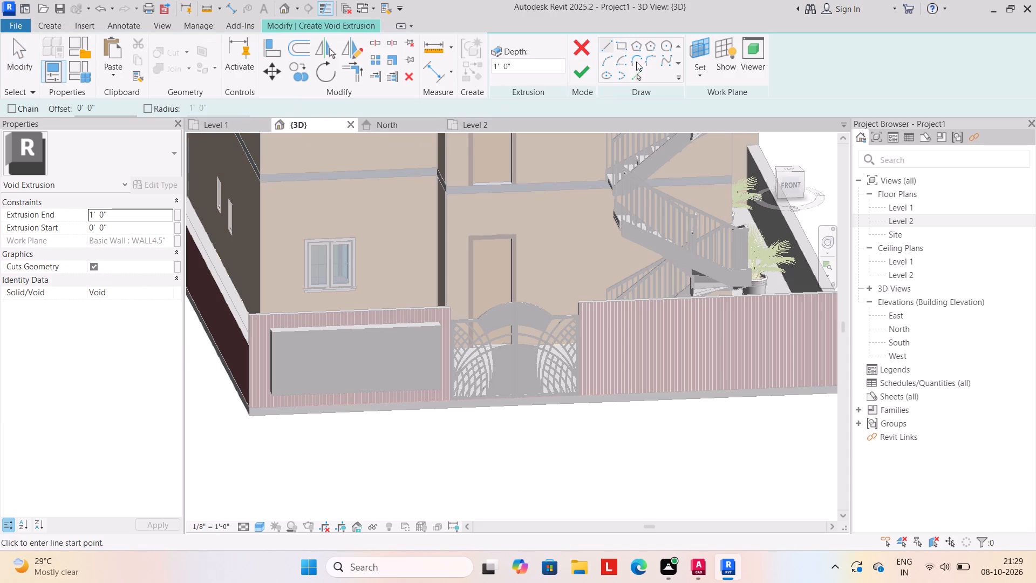
click(696, 78)
click(708, 121)
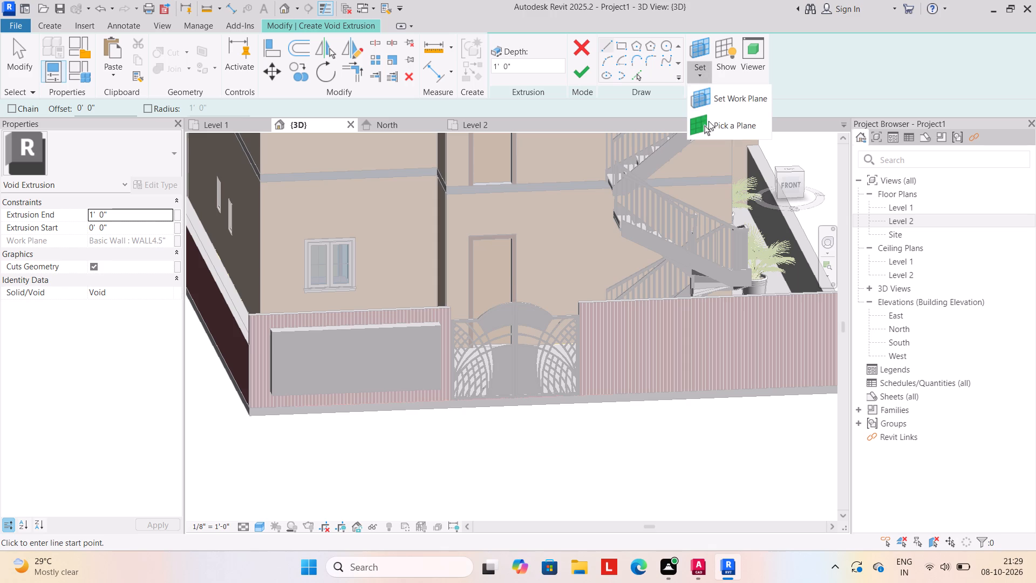
drag(405, 328, 411, 321)
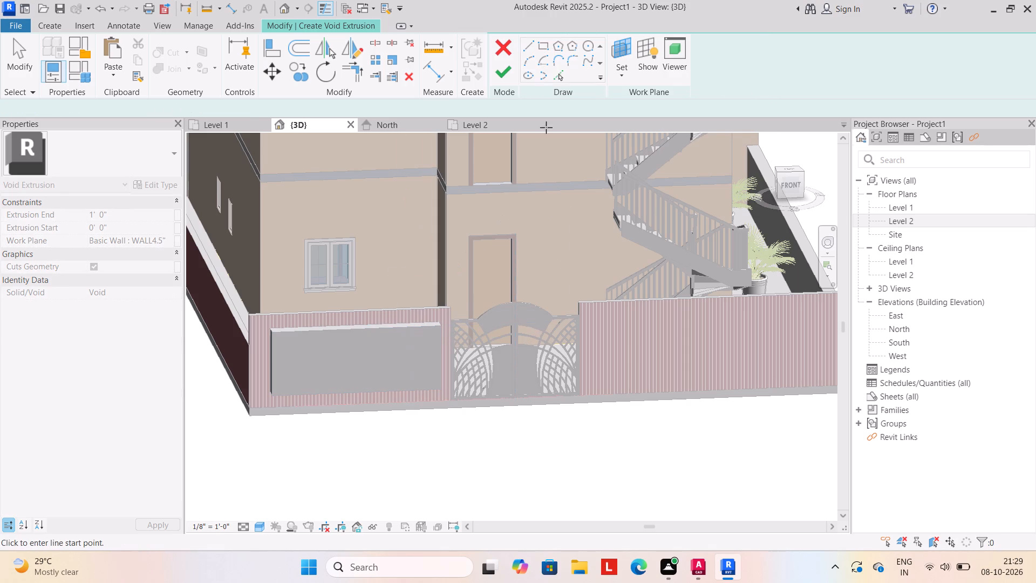
click(625, 39)
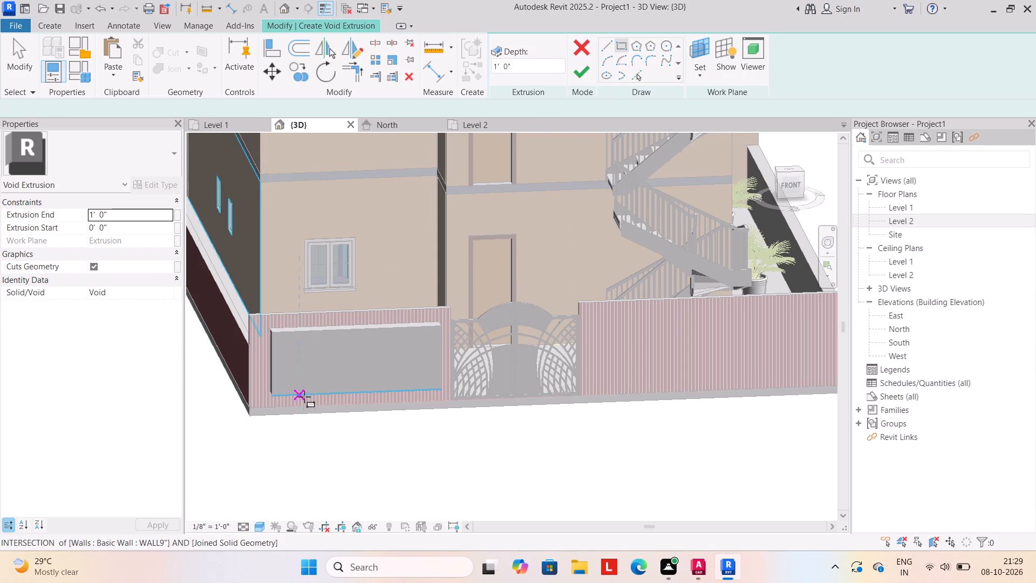
scroll(317, 394, up, 9)
scroll(281, 296, down, 2)
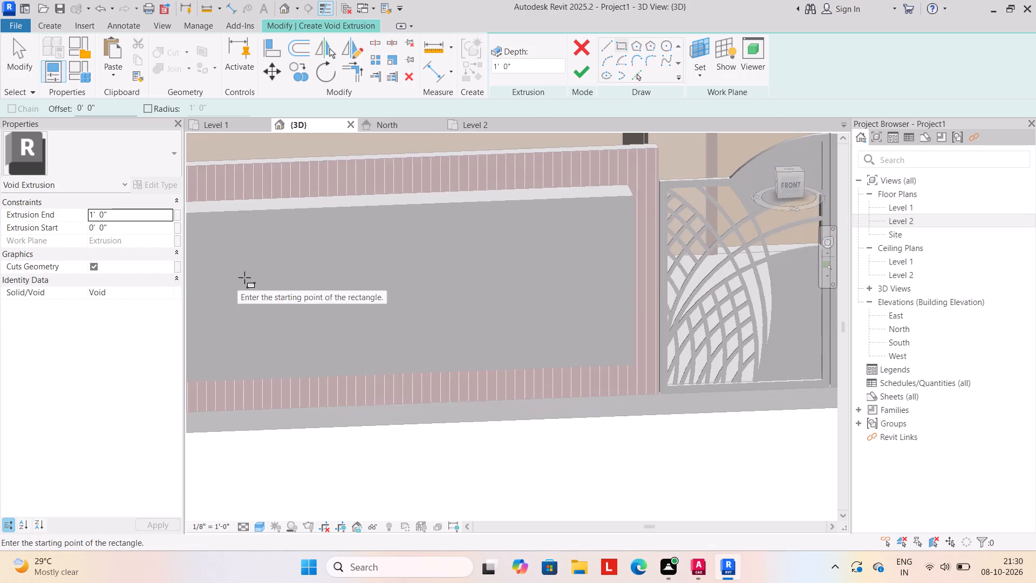
scroll(253, 291, down, 2)
click(218, 247)
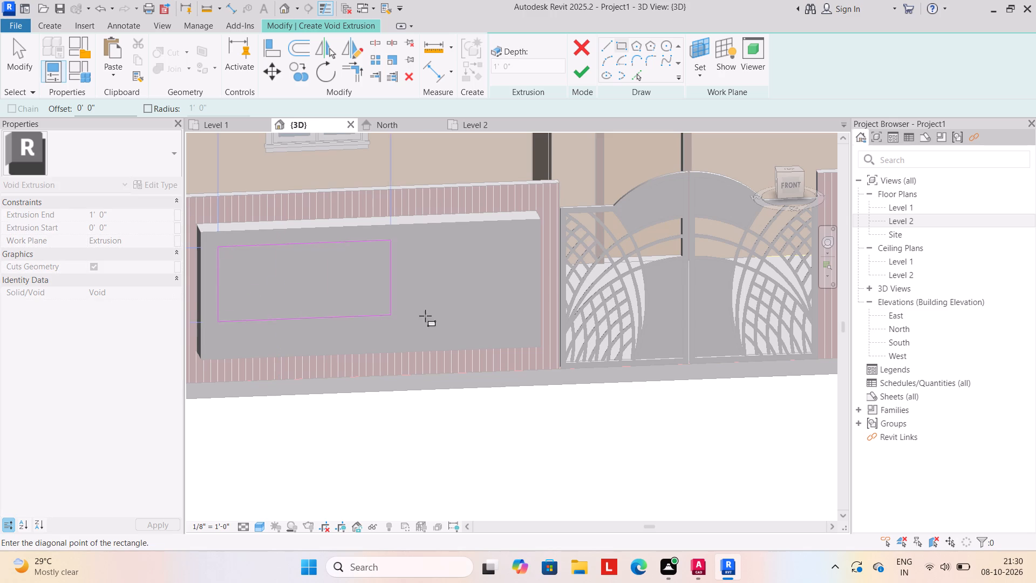
click(527, 334)
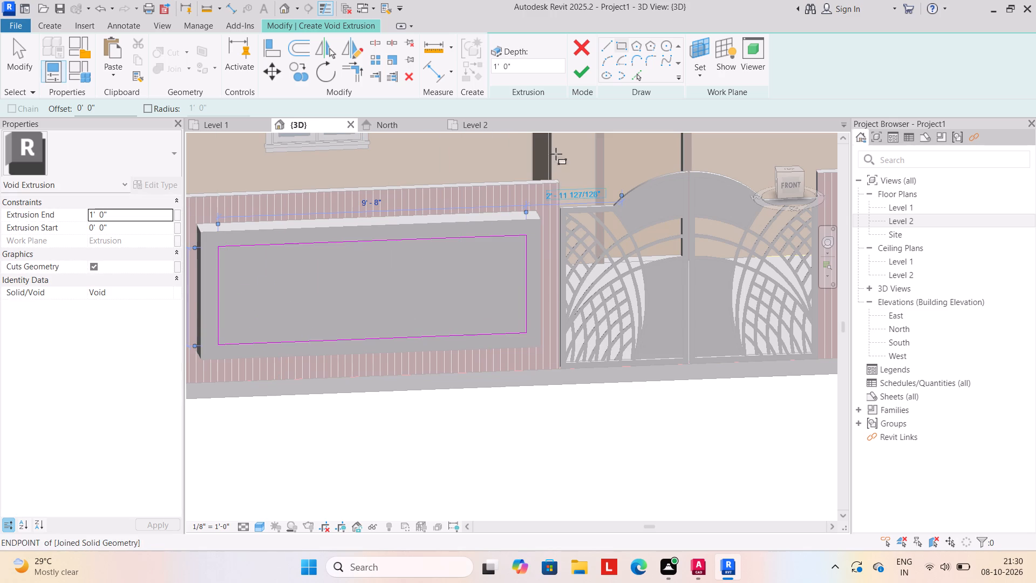
click(579, 75)
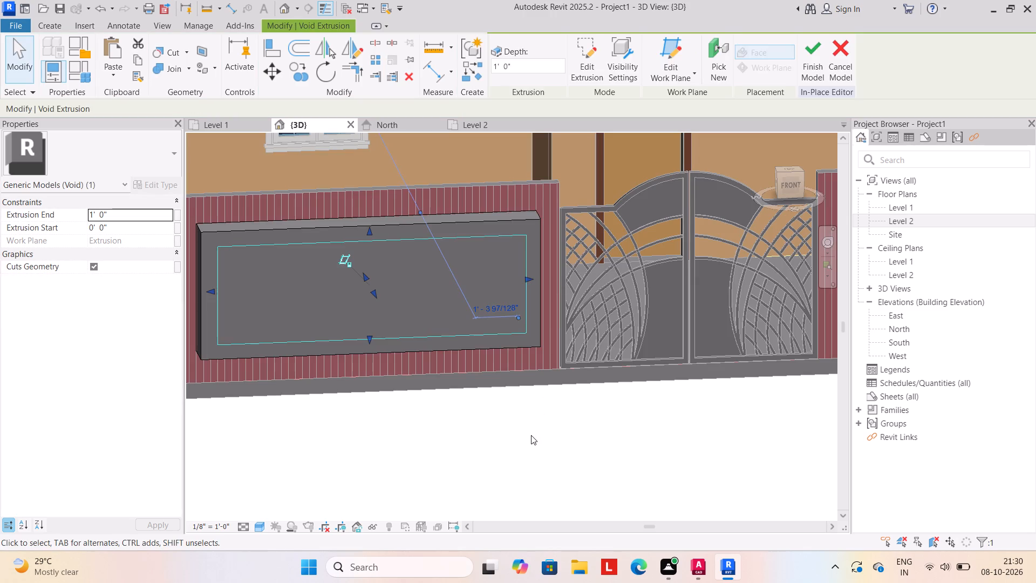
click(531, 435)
click(498, 64)
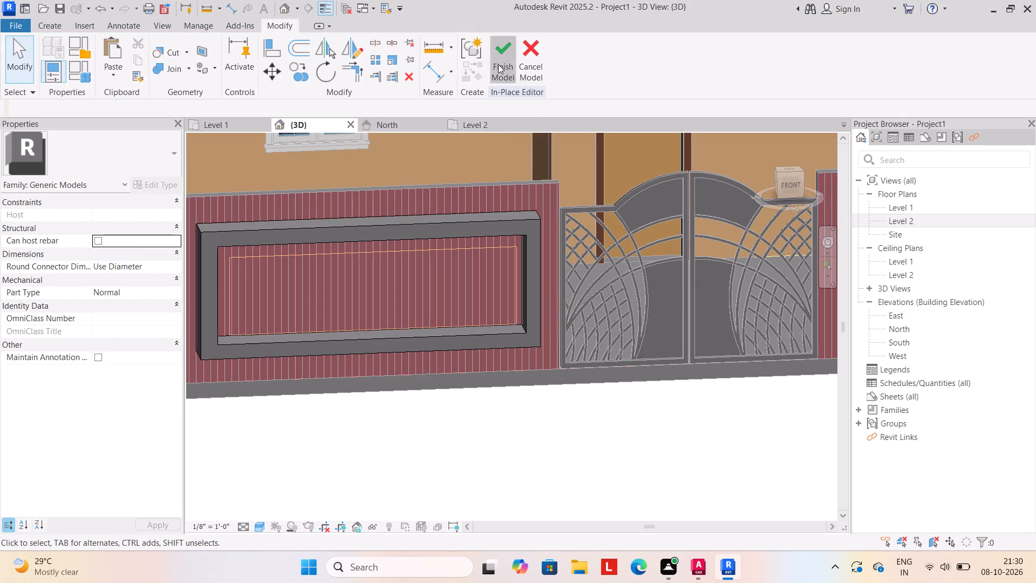
scroll(462, 464, down, 4)
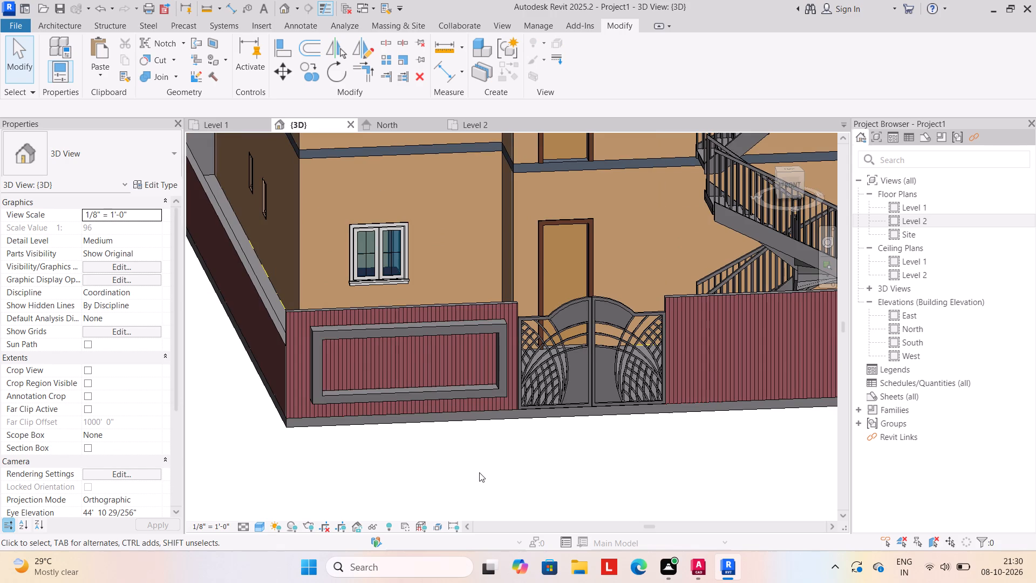
key(Escape)
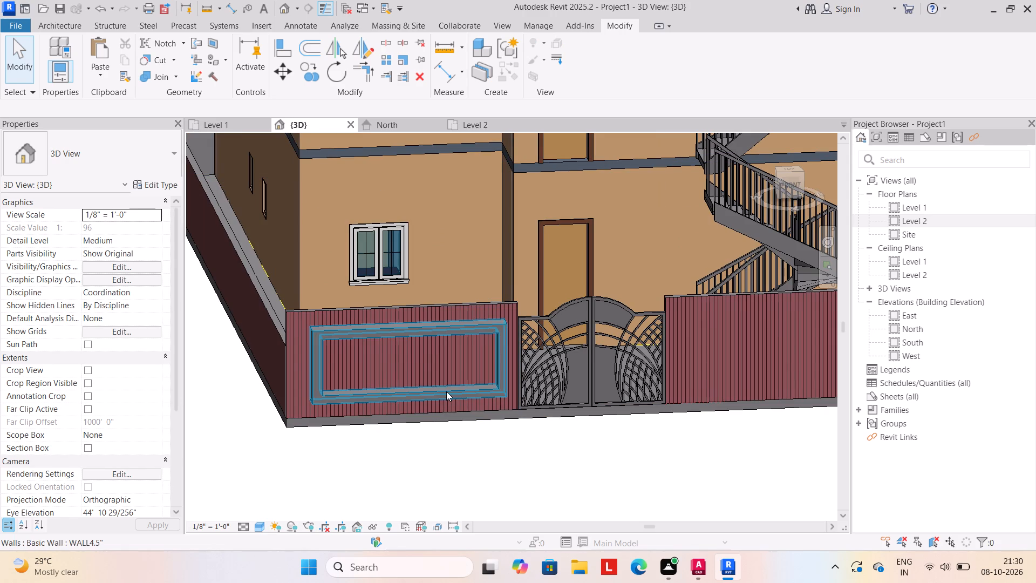
Edit the panel in place, paint the front face of its frame with the Parking Stripe material, and finish the model.
click(446, 391)
key(Escape)
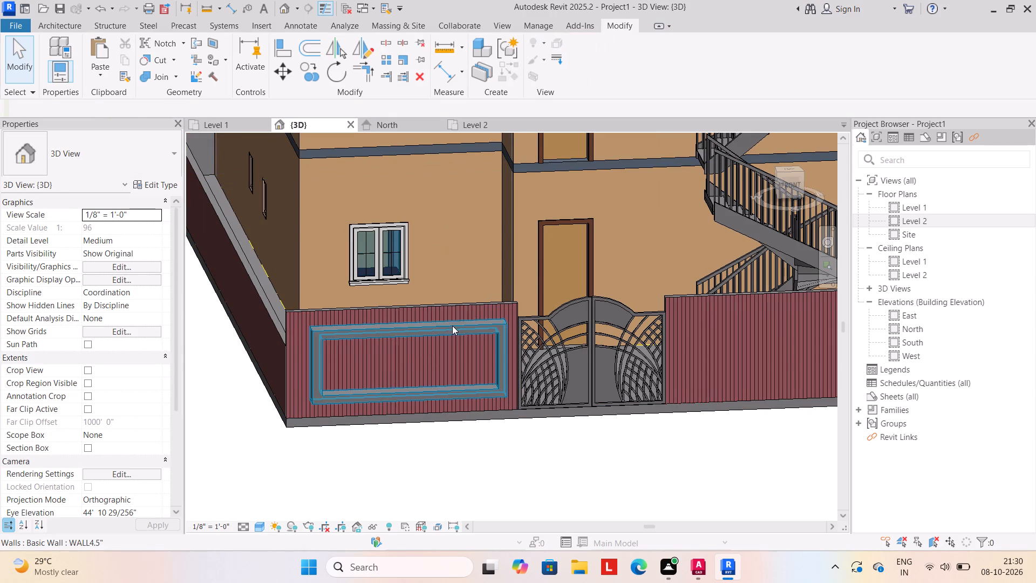
click(452, 326)
click(586, 50)
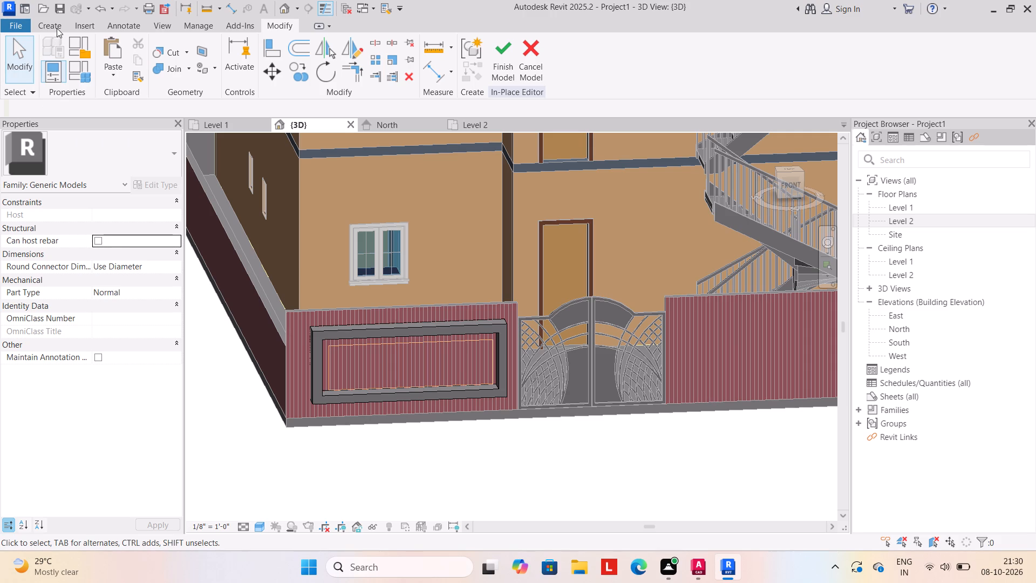
click(212, 64)
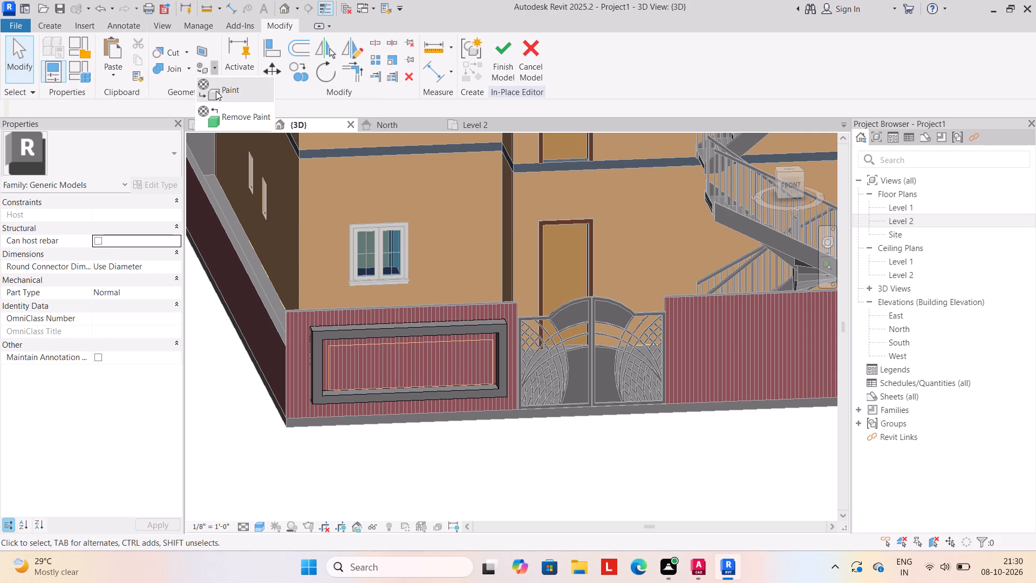
click(216, 92)
scroll(71, 283, down, 2)
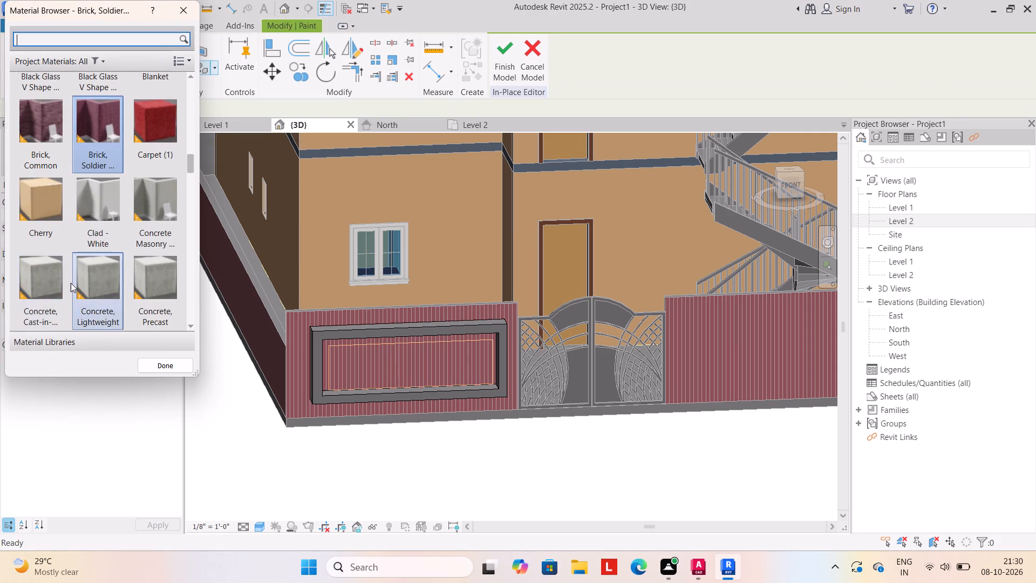
scroll(71, 283, down, 13)
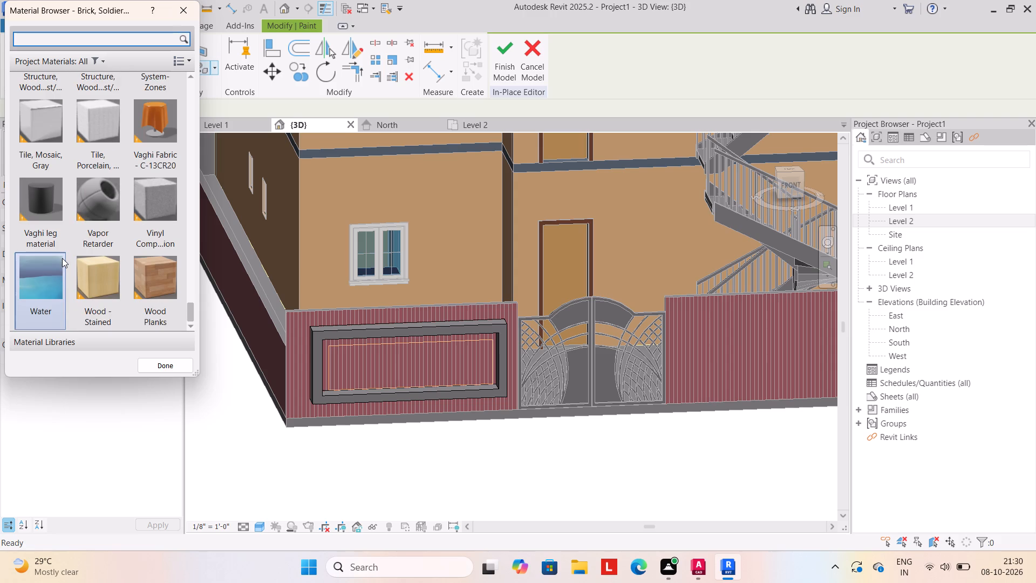
scroll(62, 258, down, 7)
scroll(62, 258, up, 3)
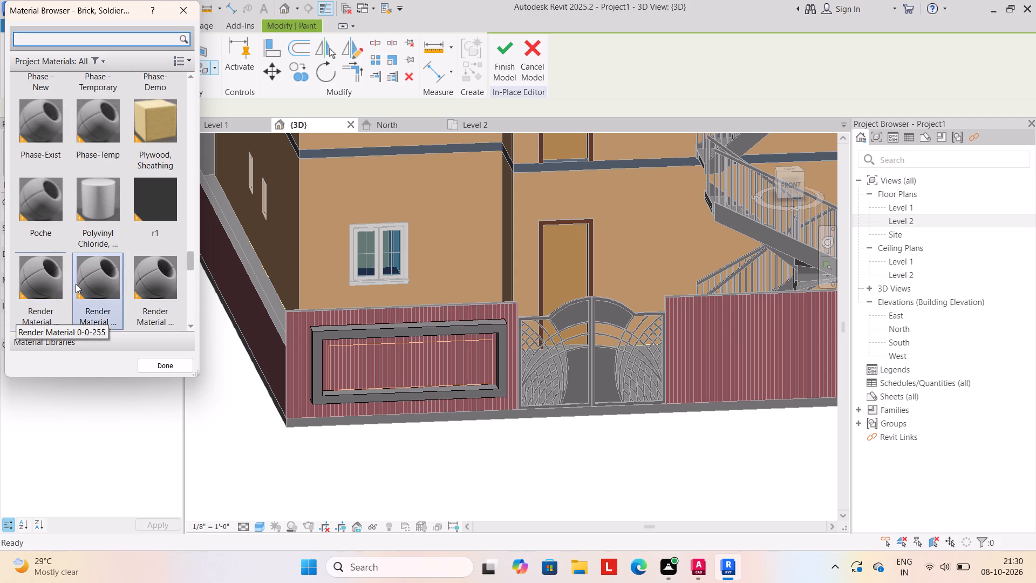
scroll(76, 284, up, 4)
scroll(83, 232, up, 11)
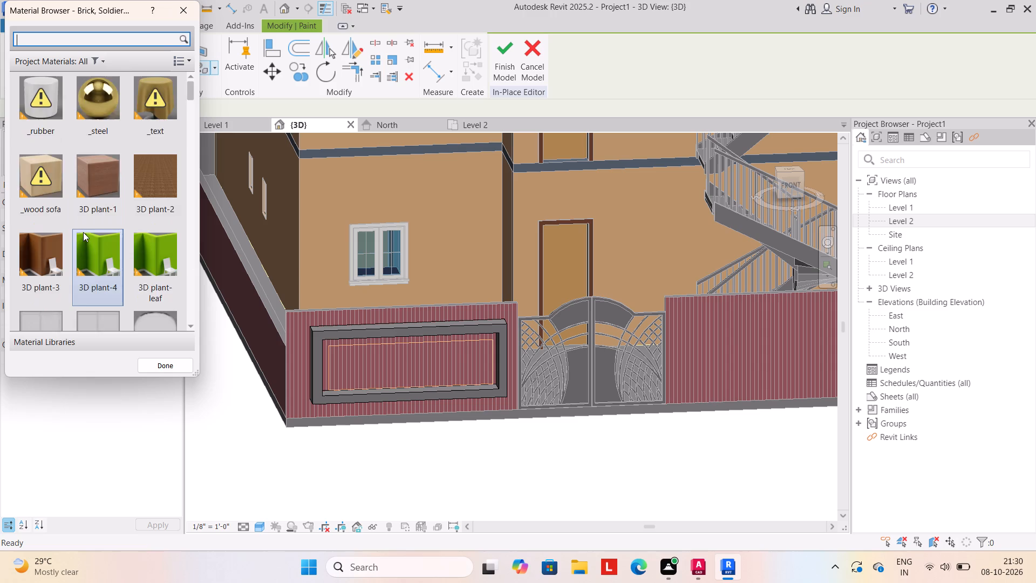
scroll(83, 233, down, 12)
scroll(84, 233, up, 5)
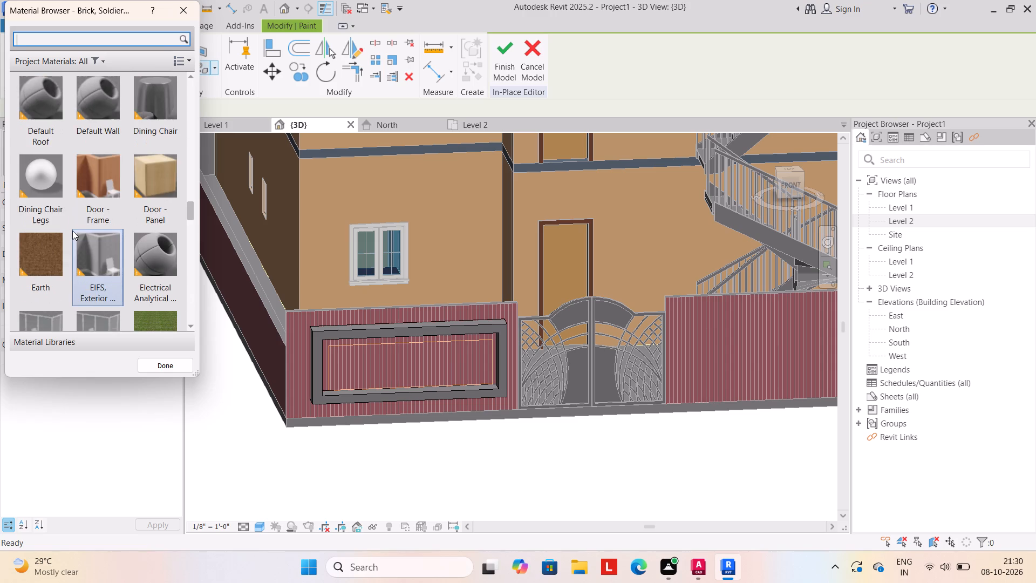
scroll(72, 231, down, 2)
click(30, 176)
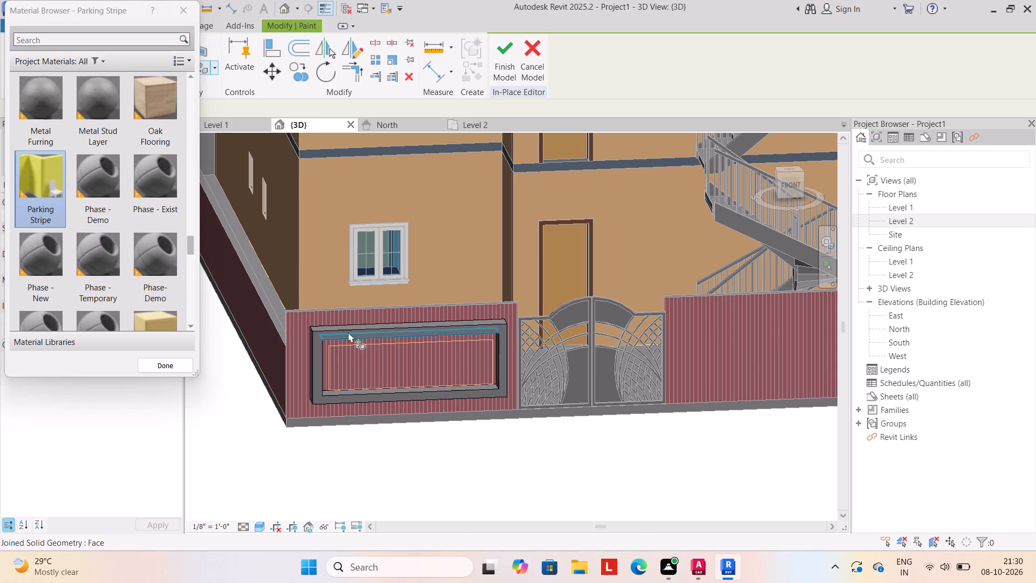
click(348, 329)
key(Escape)
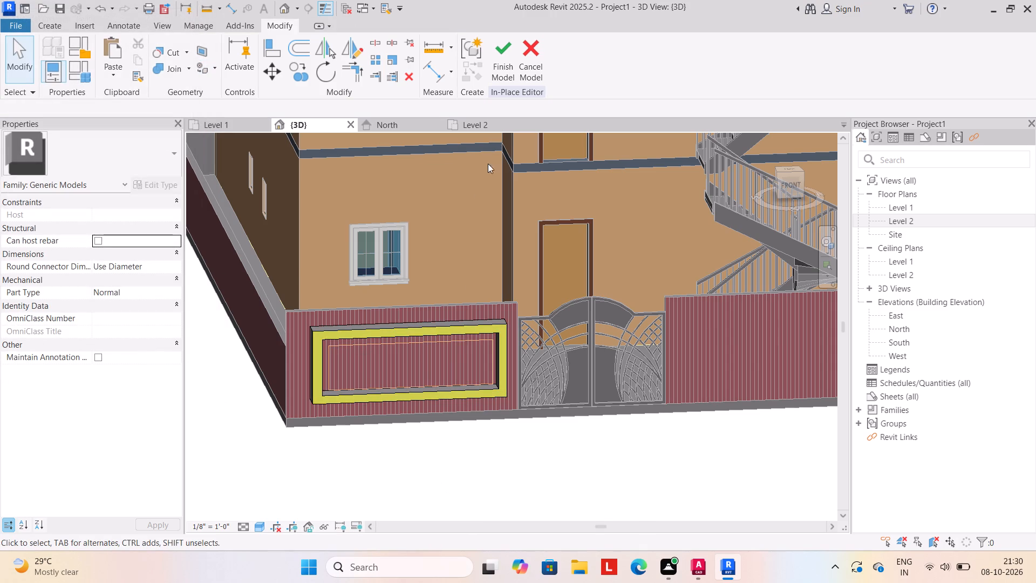
click(501, 73)
Start a new in-place model component in the Generic Models category.
middle_drag(589, 513, 538, 505)
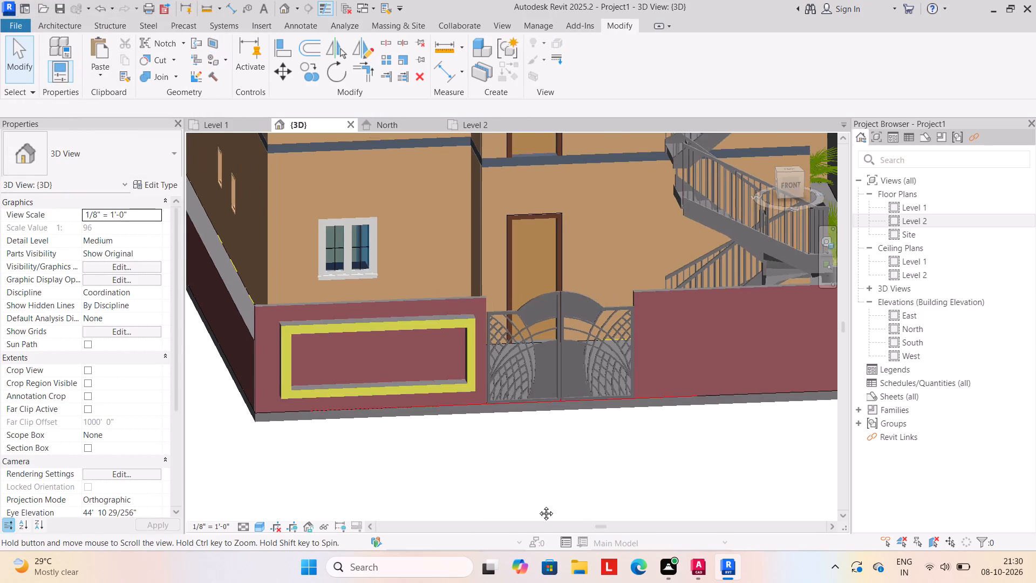
middle_drag(538, 505, 522, 502)
shift+middle_drag(611, 510, 539, 485)
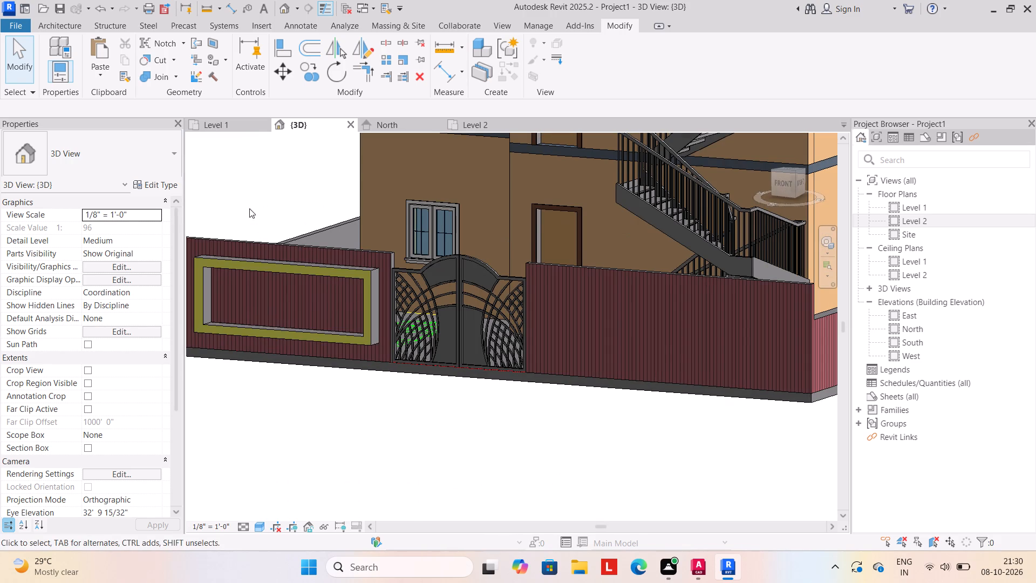
click(62, 27)
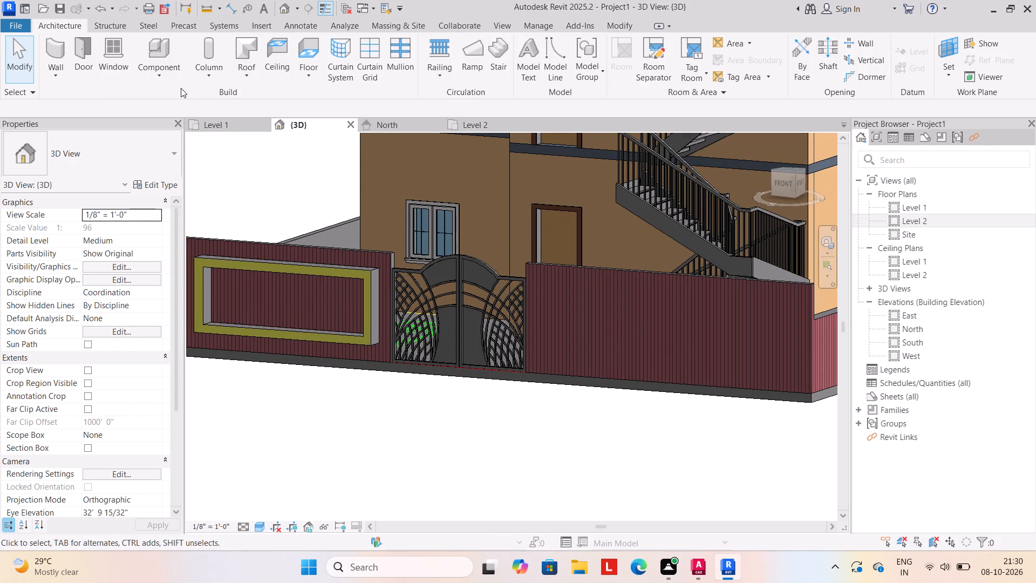
click(156, 83)
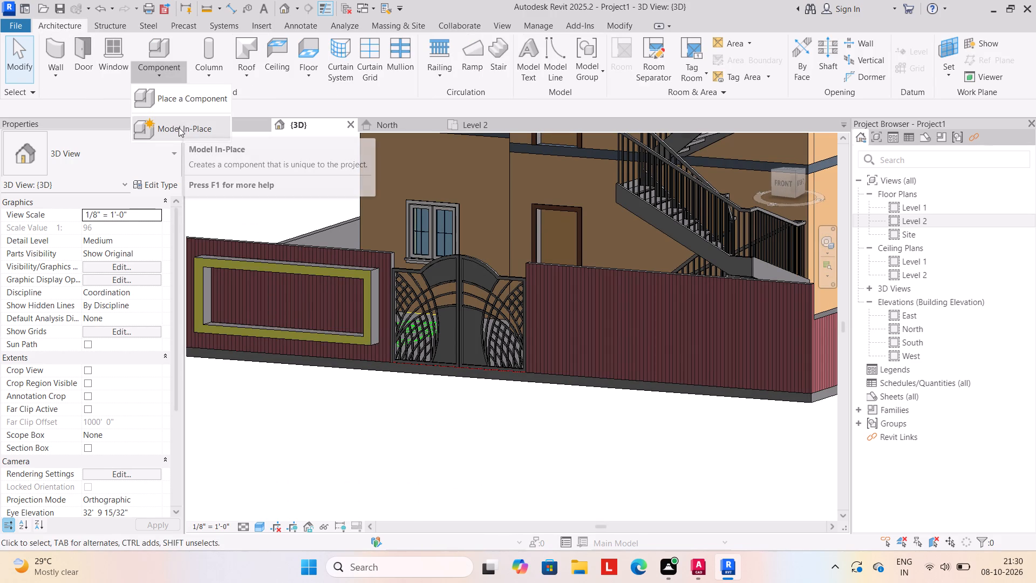
click(179, 127)
scroll(550, 272, down, 8)
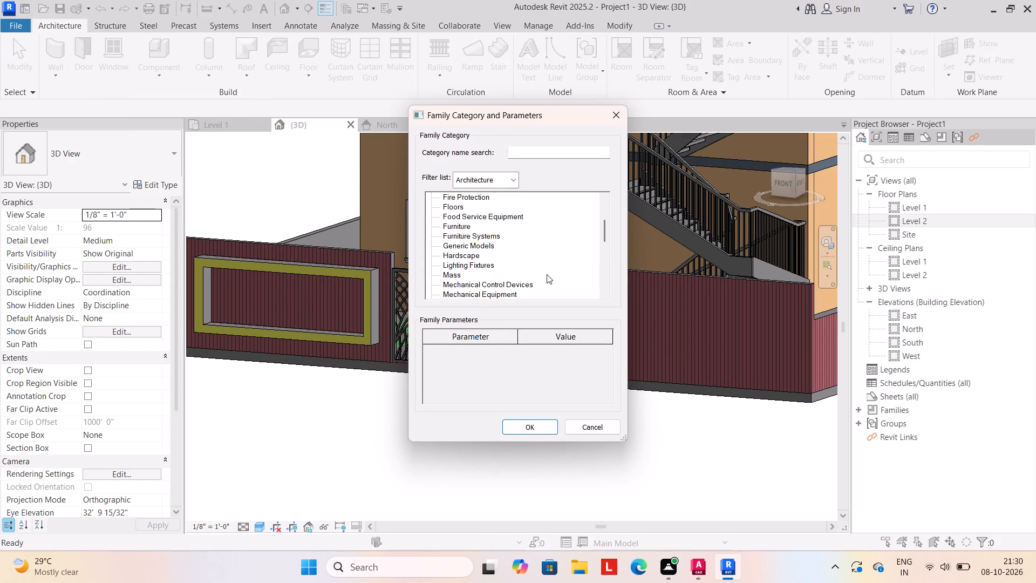
click(476, 245)
click(535, 424)
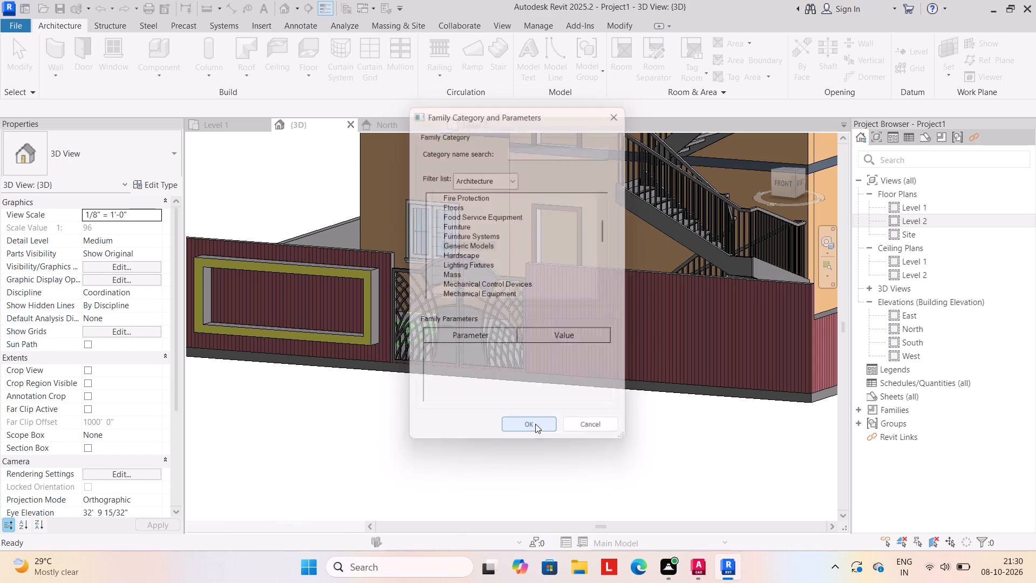
click(528, 296)
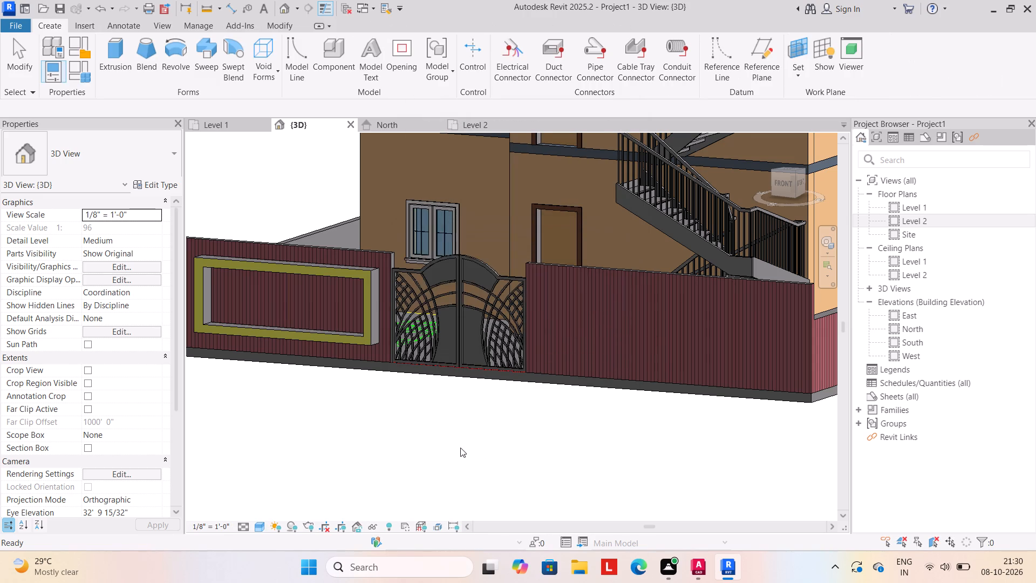
Extrude a rectangle about 15'-6" by 4'-4" to 1'-0" on the longer front boundary wall's outer face, and finish the model.
click(120, 62)
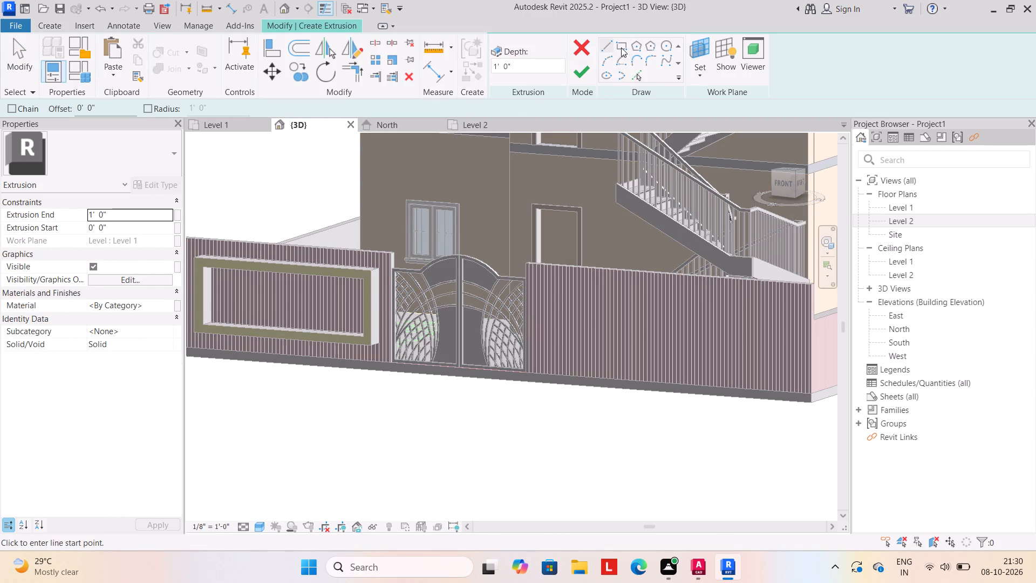
click(621, 48)
click(699, 73)
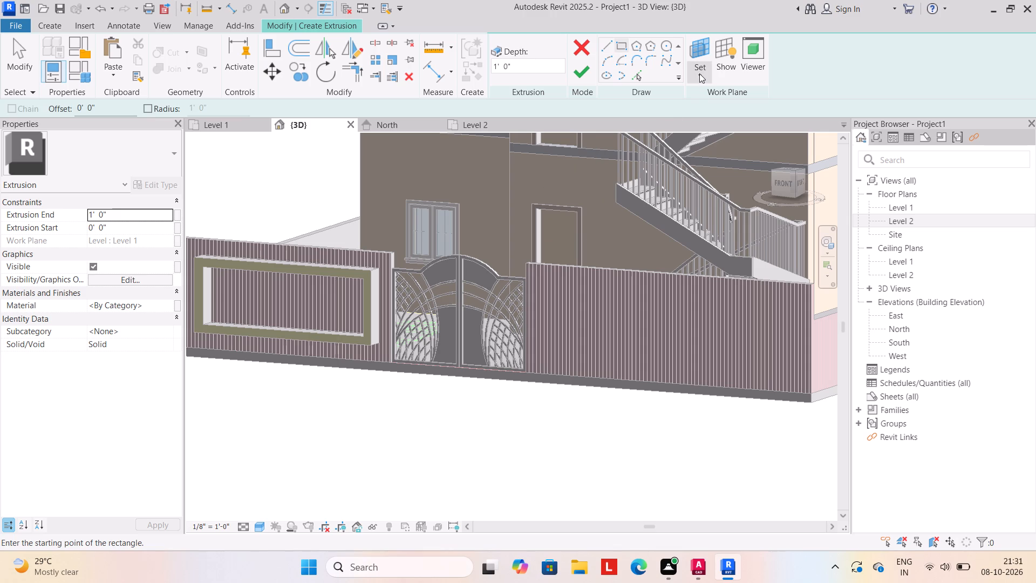
click(726, 96)
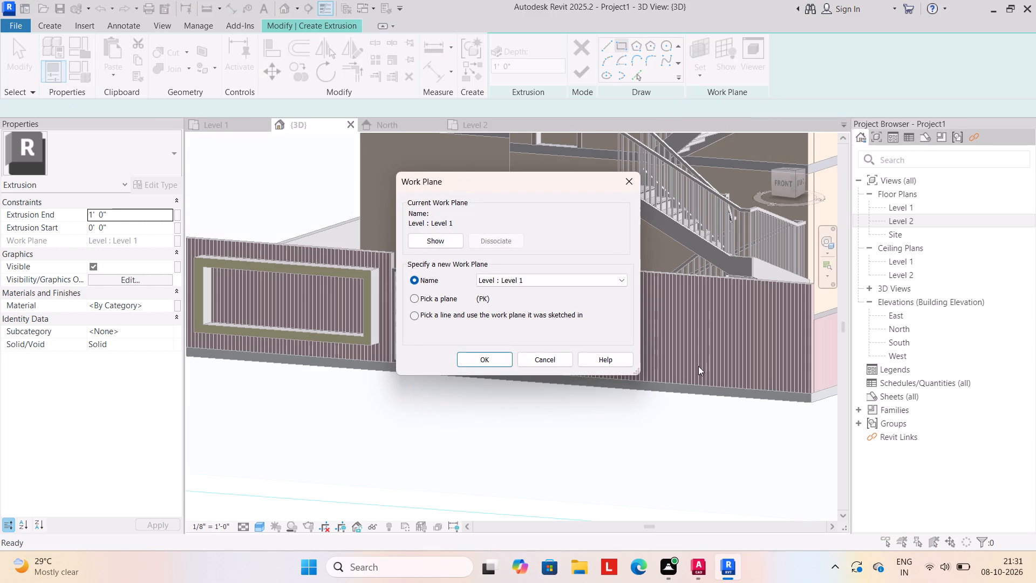
click(480, 365)
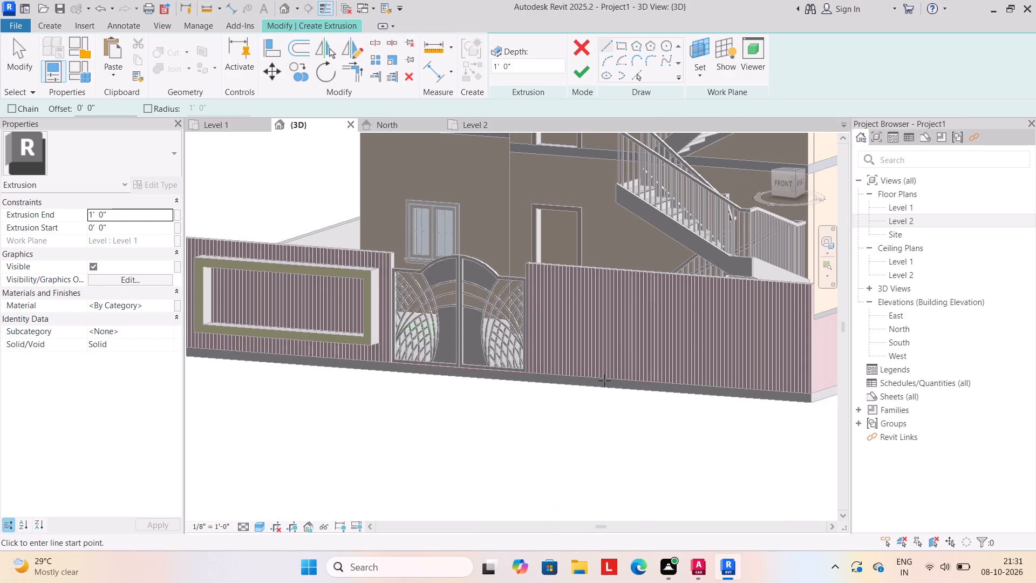
click(698, 79)
click(711, 124)
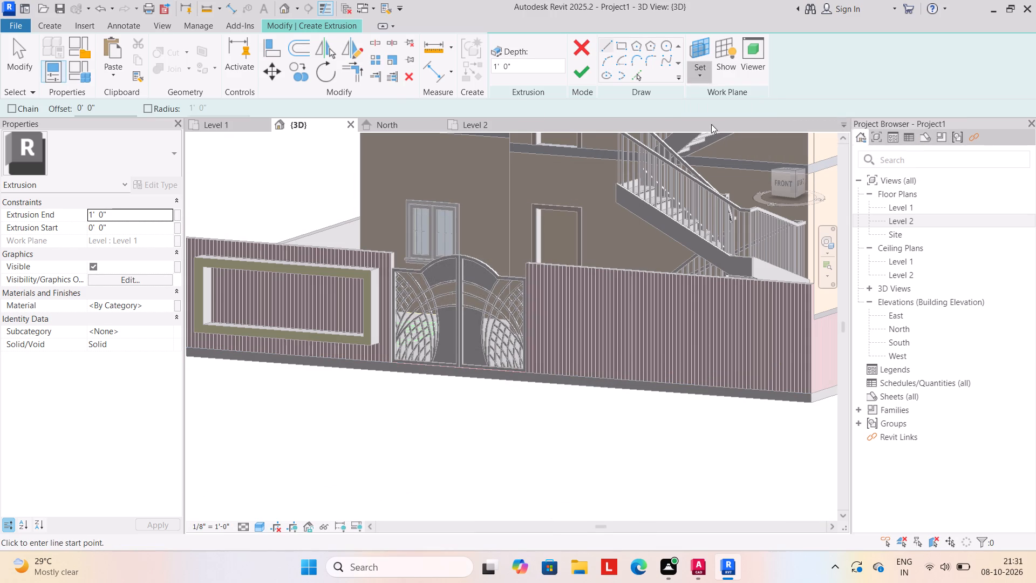
click(684, 281)
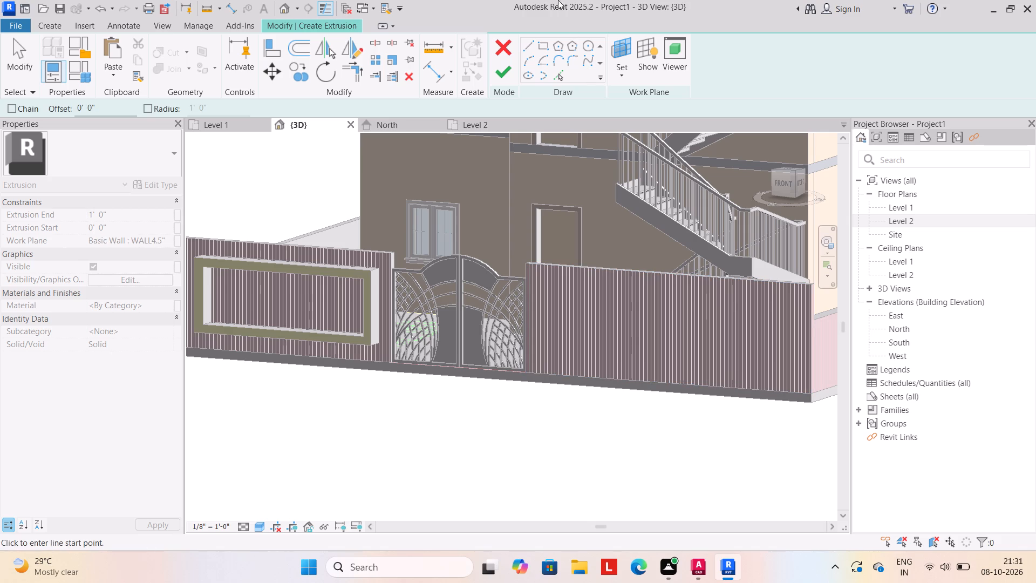
click(622, 45)
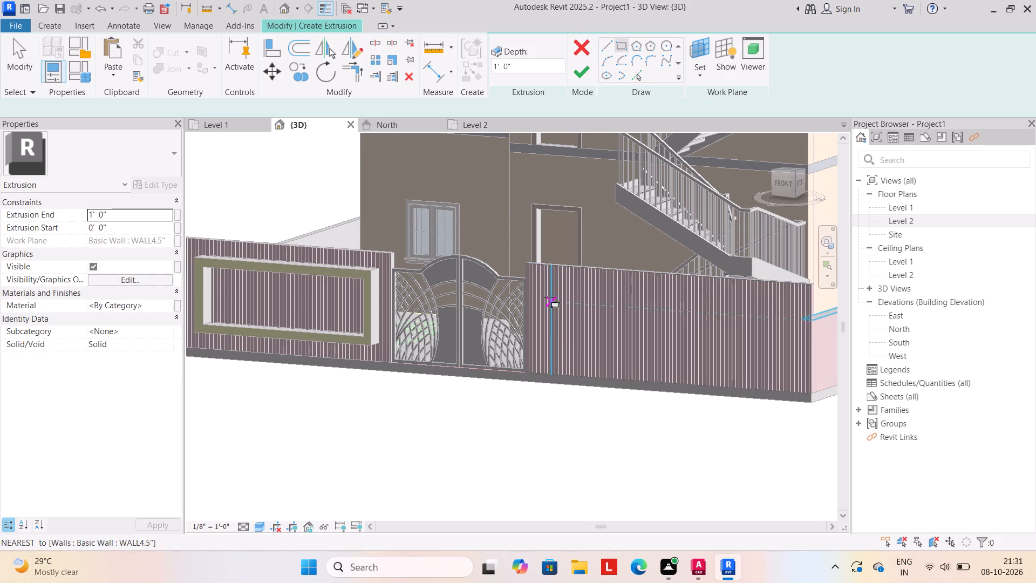
click(546, 282)
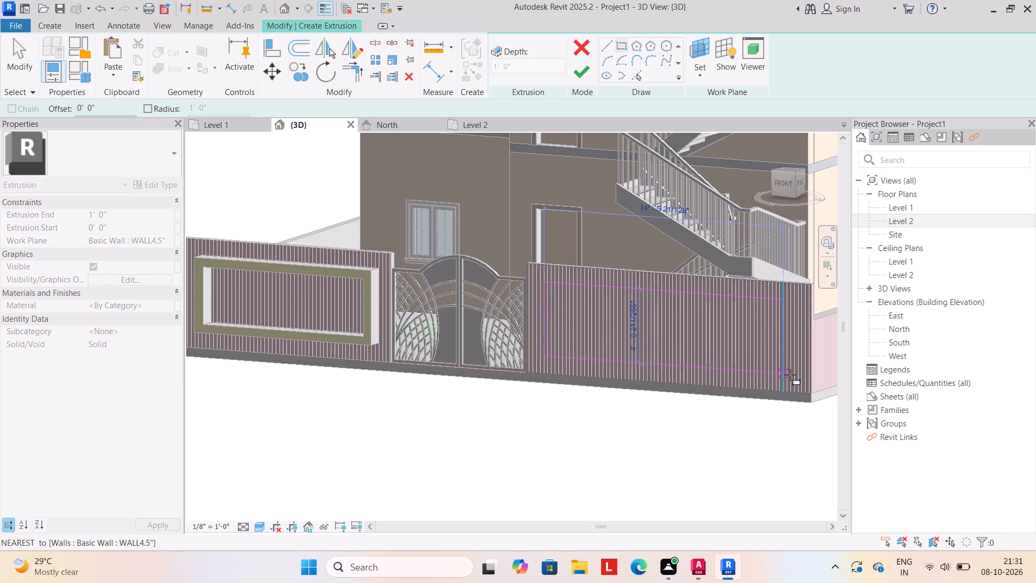
click(800, 381)
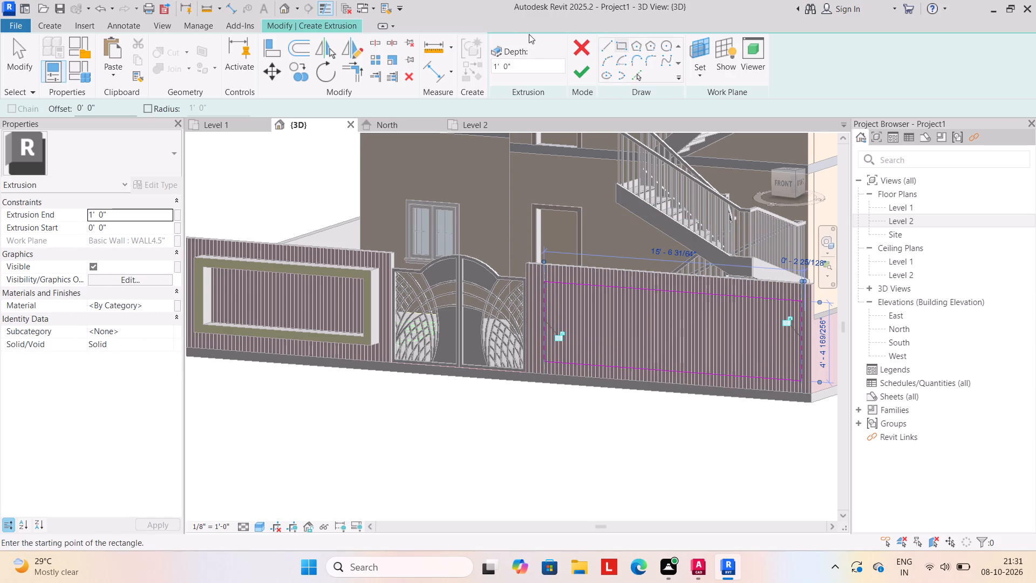
click(574, 67)
click(500, 381)
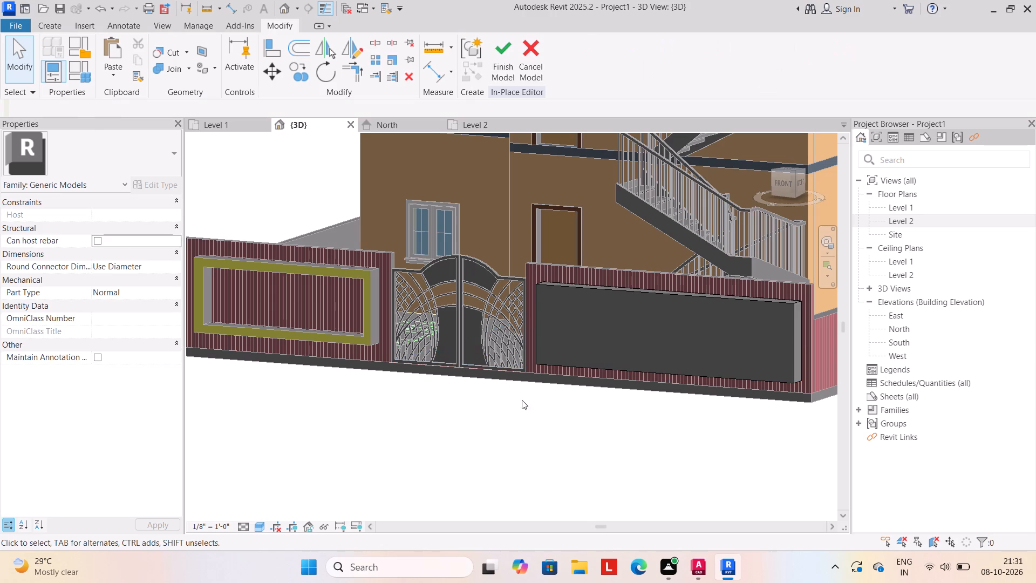
shift+middle_drag(502, 437, 575, 430)
scroll(549, 418, down, 2)
middle_drag(500, 402, 462, 373)
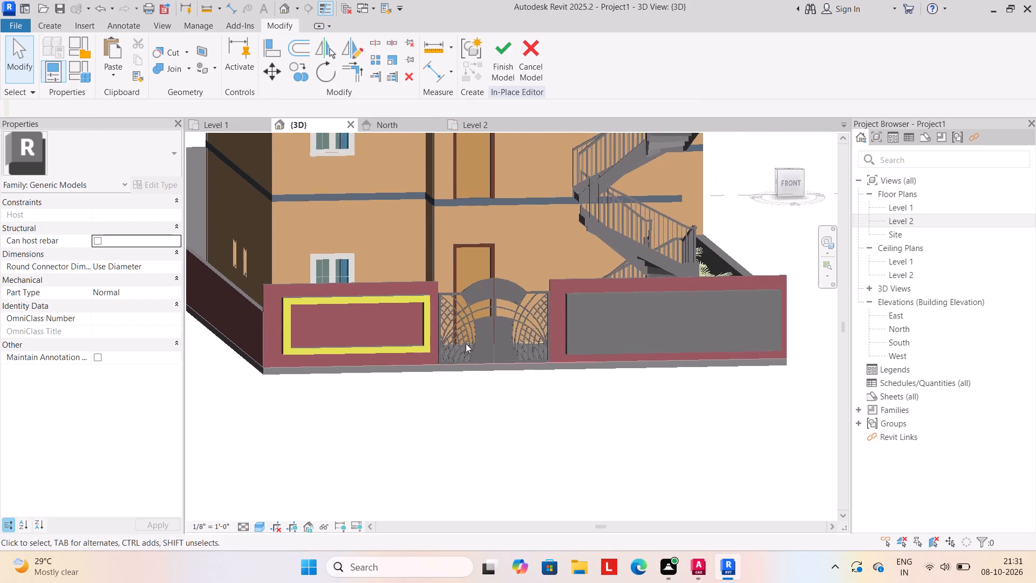
click(496, 55)
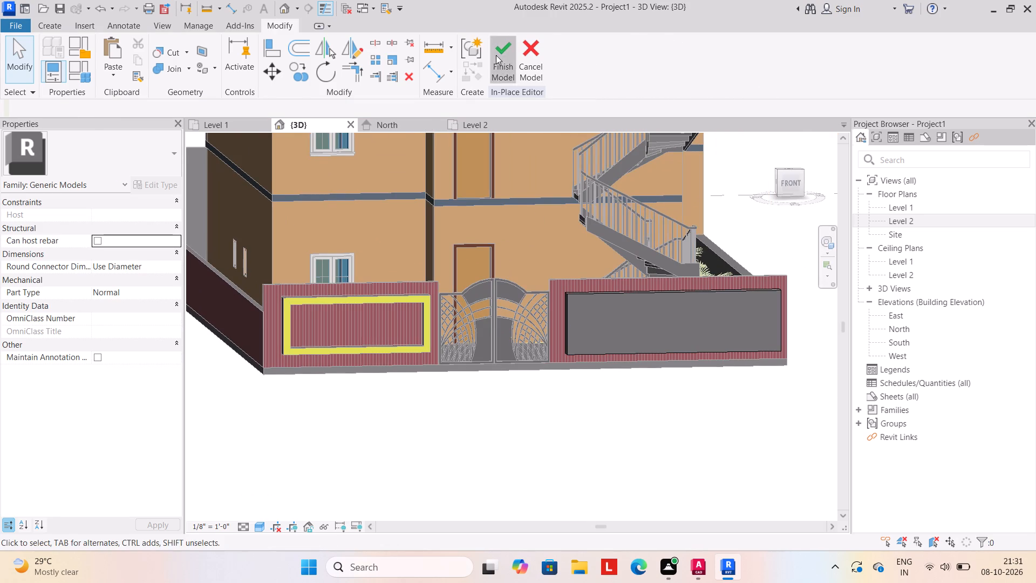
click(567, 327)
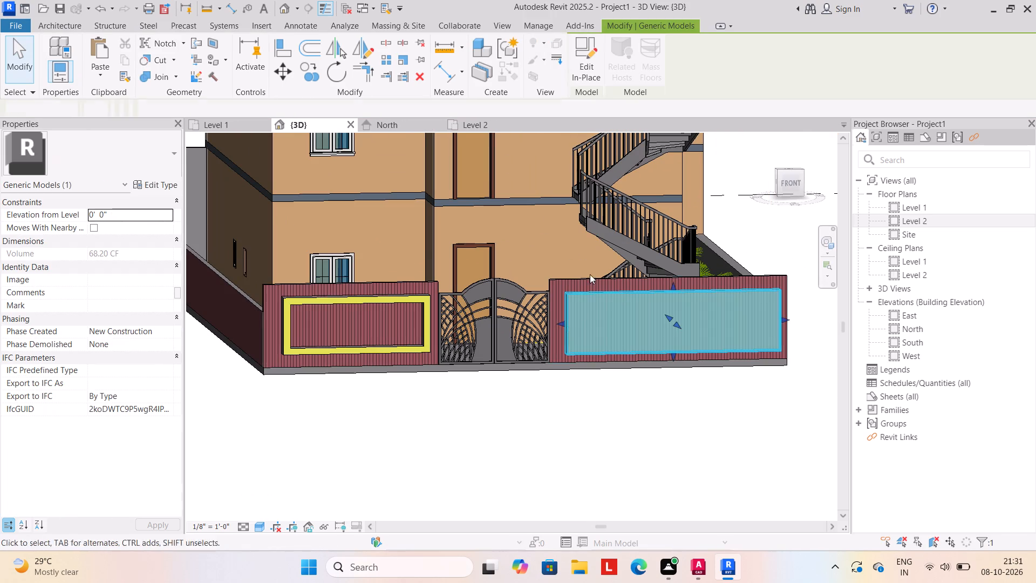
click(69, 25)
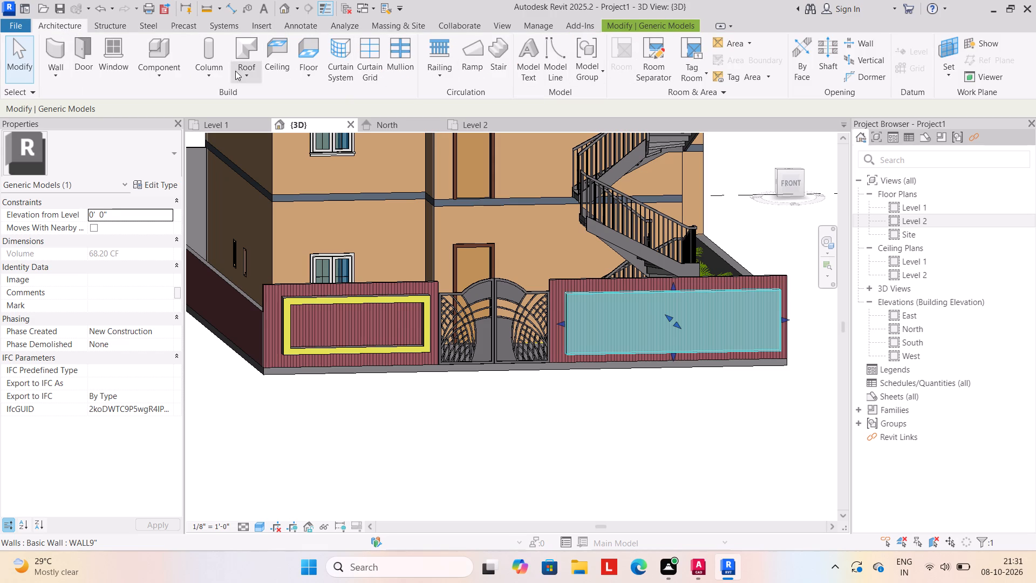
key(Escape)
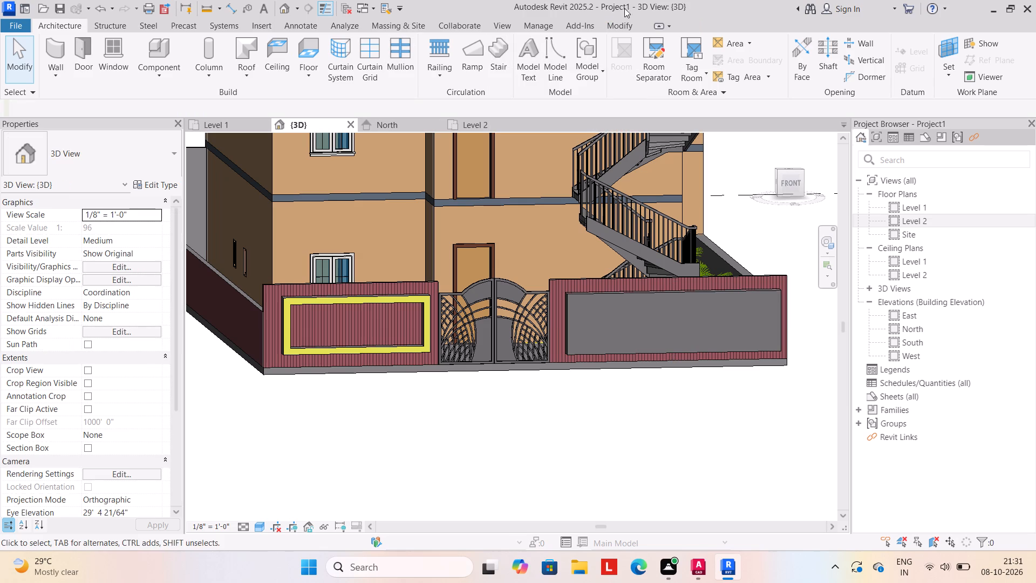
Edit the new panel in place, cut a 1'-0" deep void extrusion from a 14'-1" by 3'-3" rectangle on its front face, and finish the model.
click(717, 293)
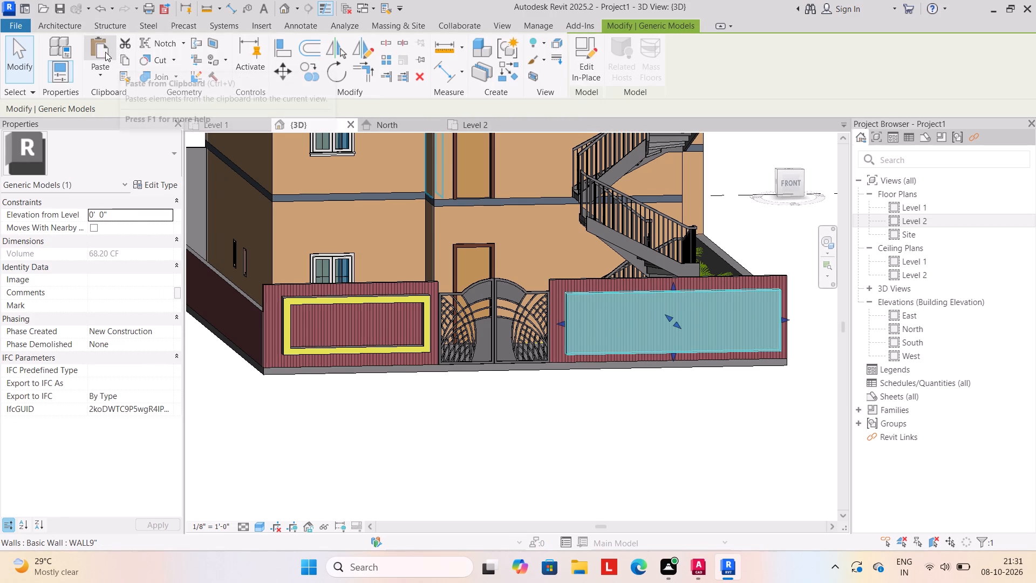
click(588, 52)
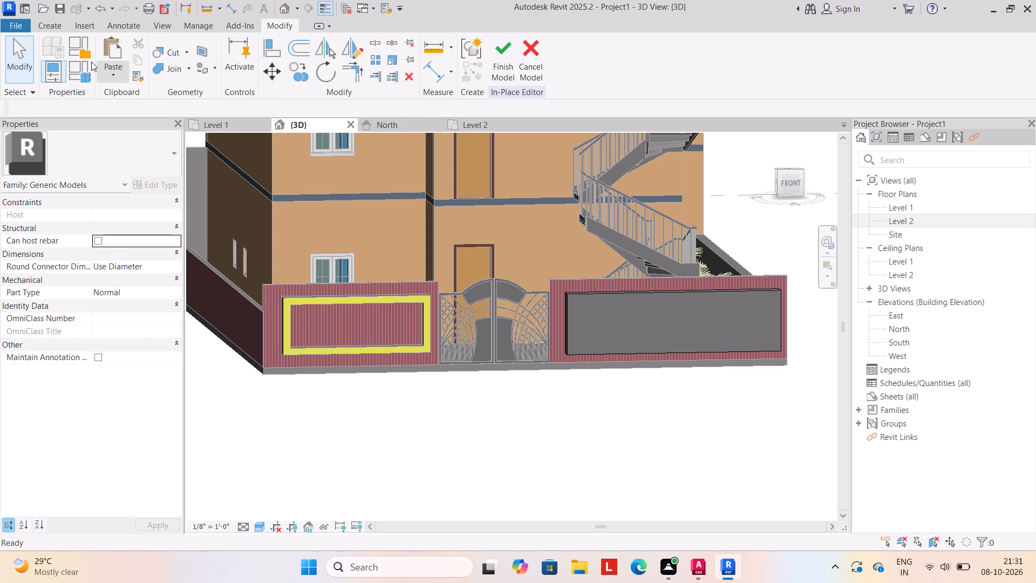
click(41, 22)
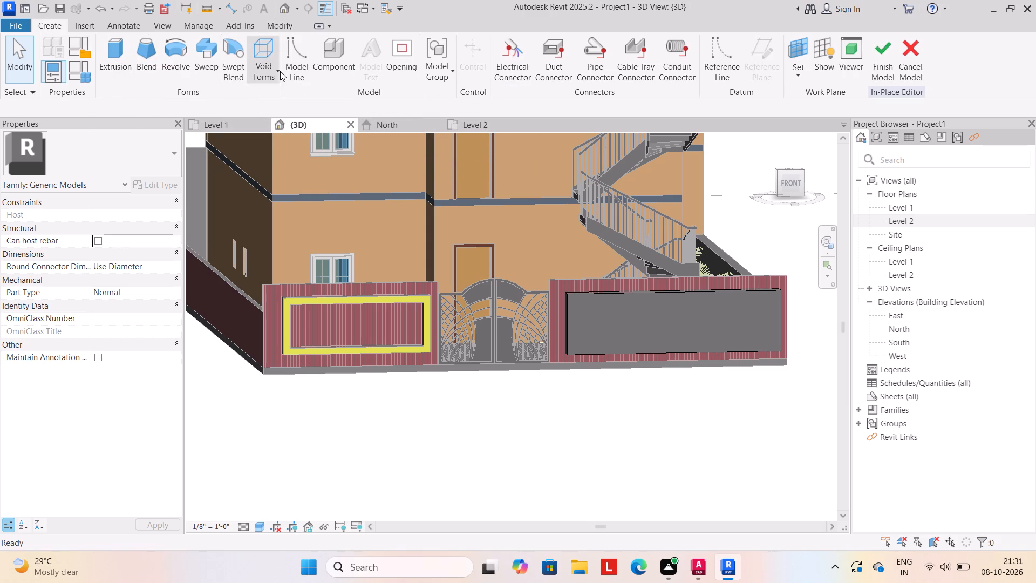
click(280, 71)
click(277, 71)
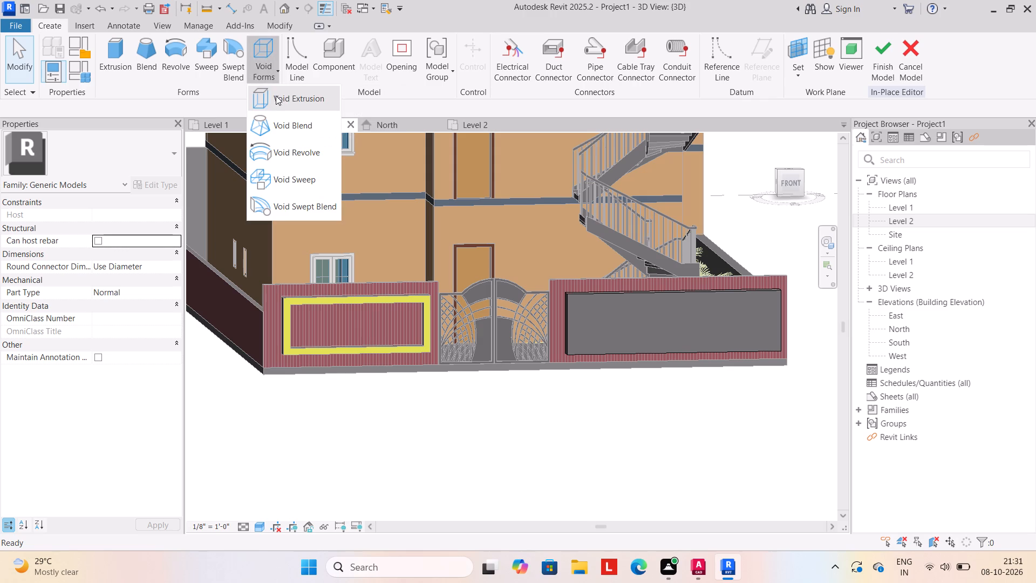
click(278, 100)
middle_drag(640, 364, 617, 369)
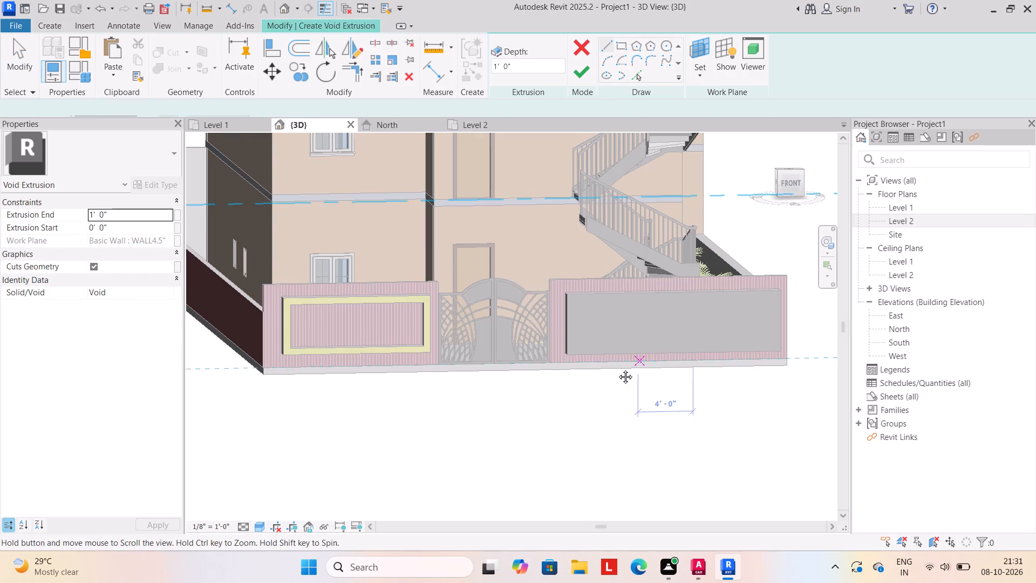
middle_drag(617, 369, 585, 358)
click(702, 78)
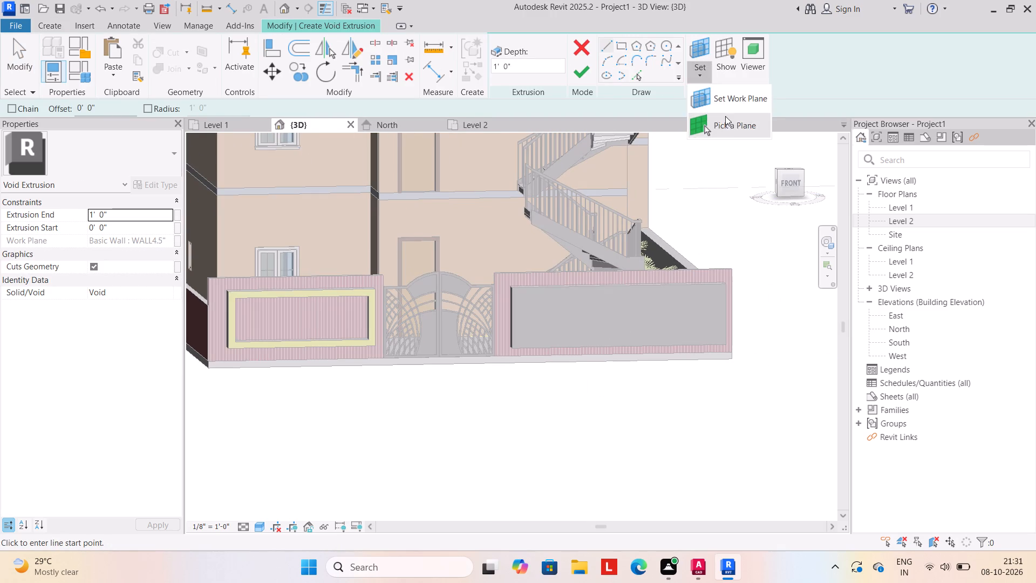
click(730, 125)
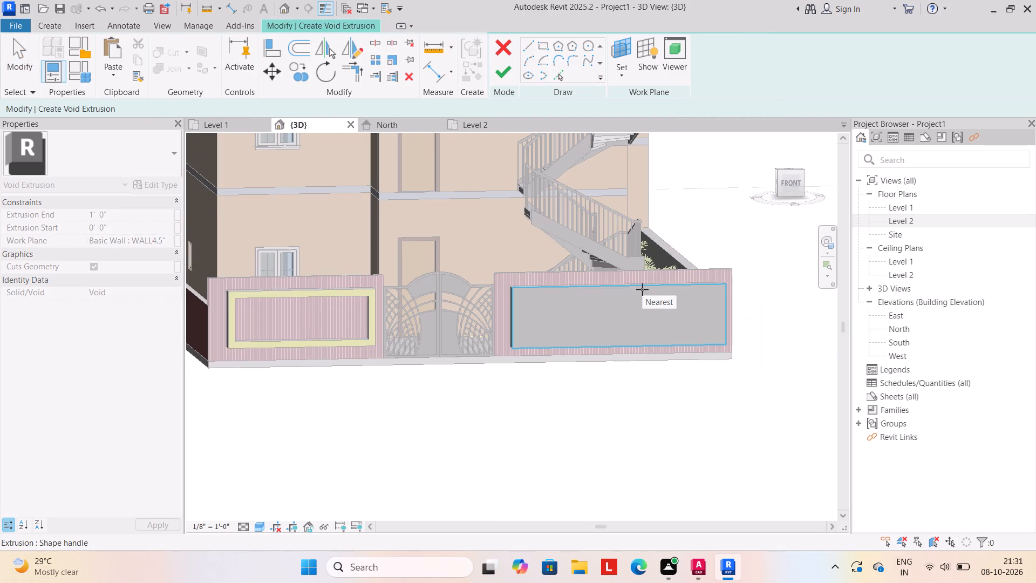
click(642, 289)
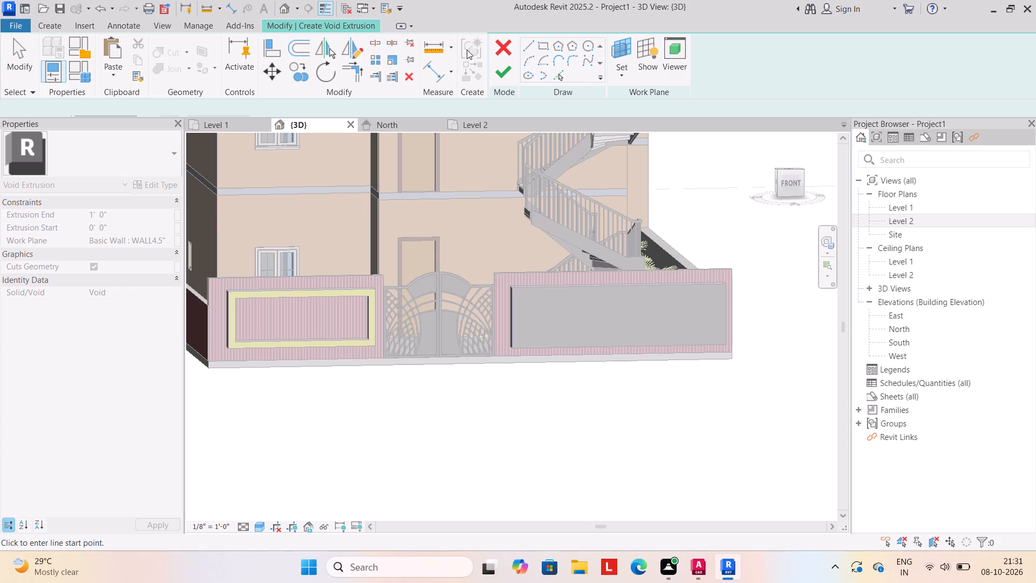
click(622, 42)
scroll(633, 337, up, 5)
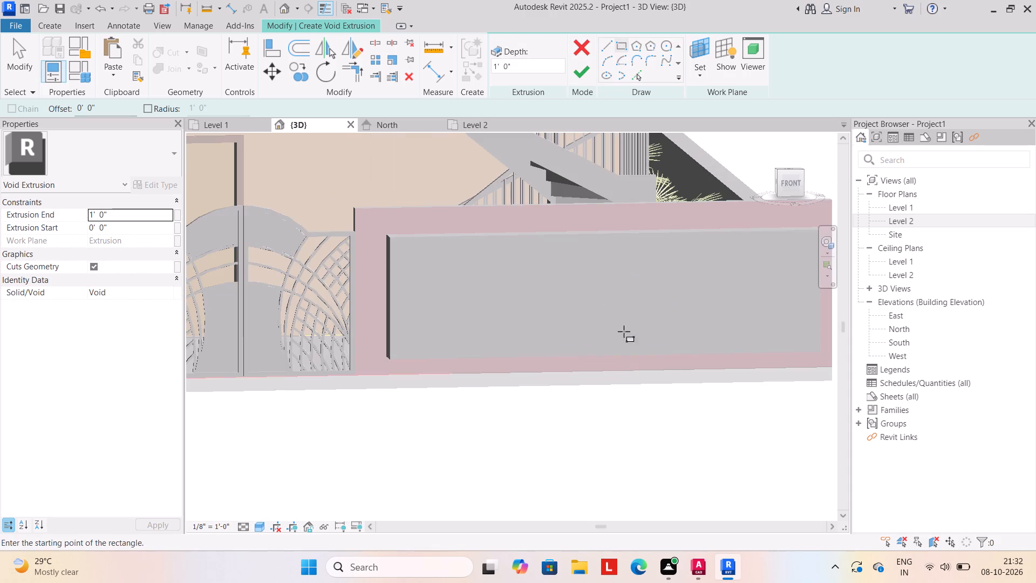
click(411, 255)
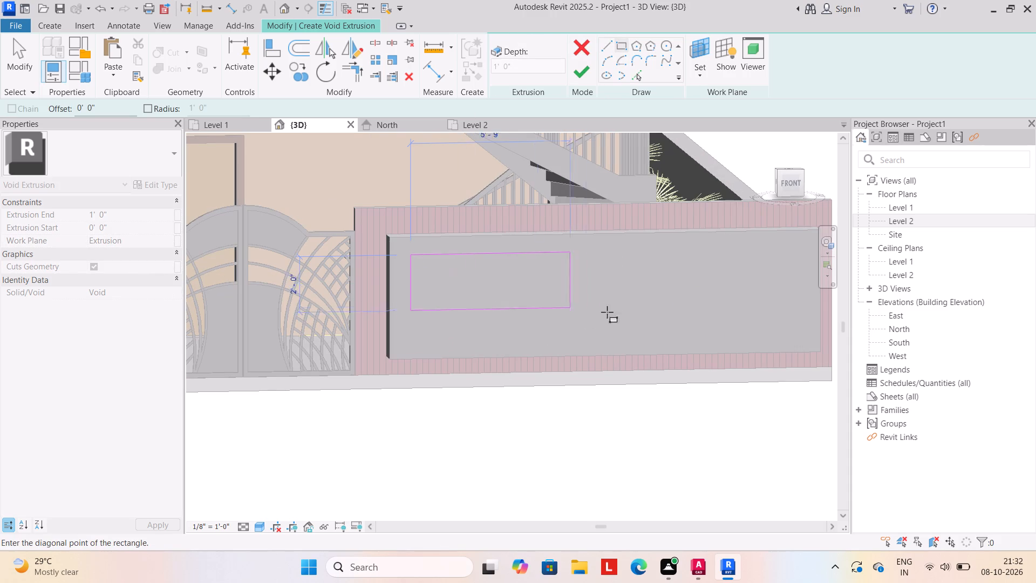
click(801, 337)
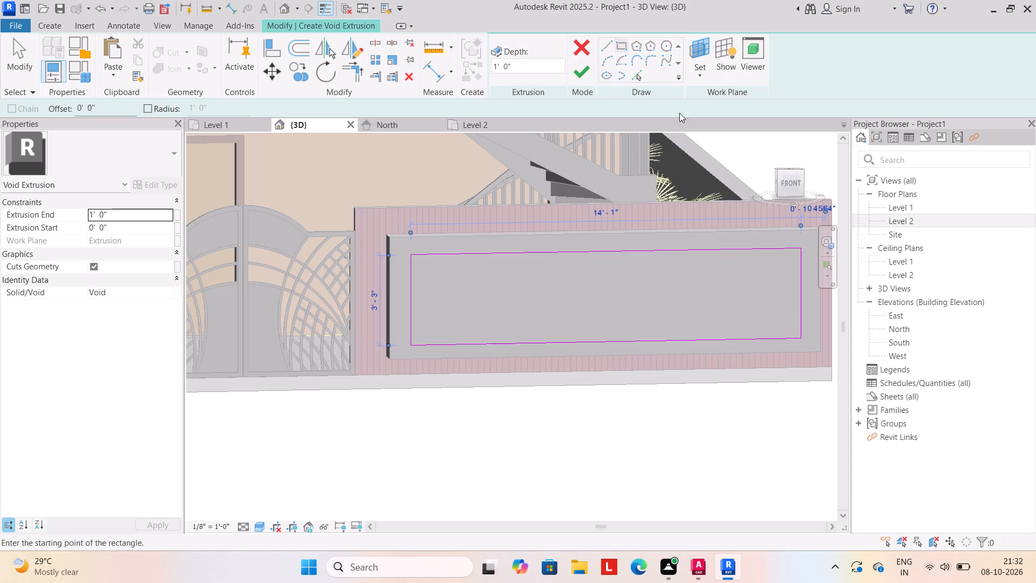
click(577, 73)
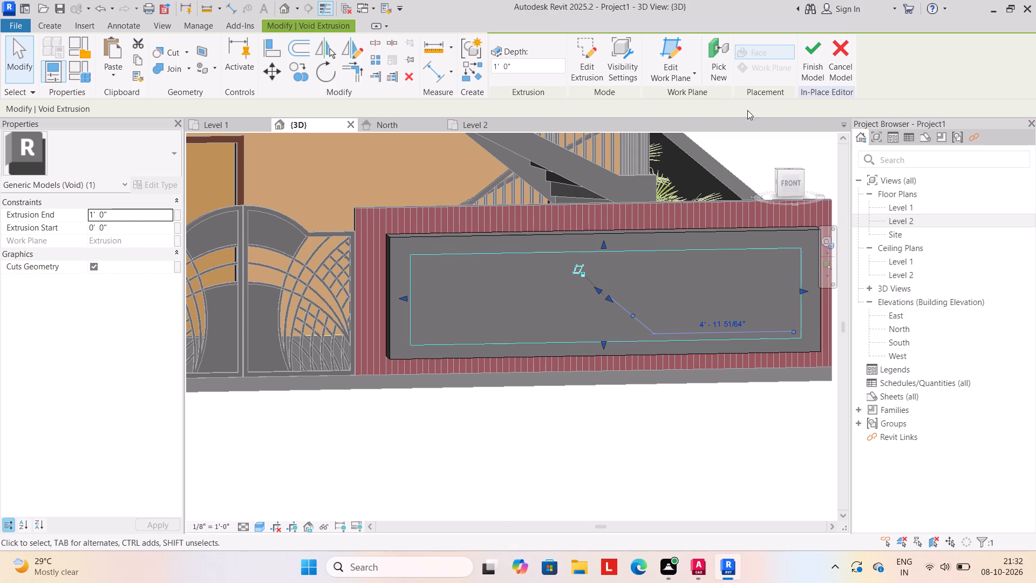
click(805, 57)
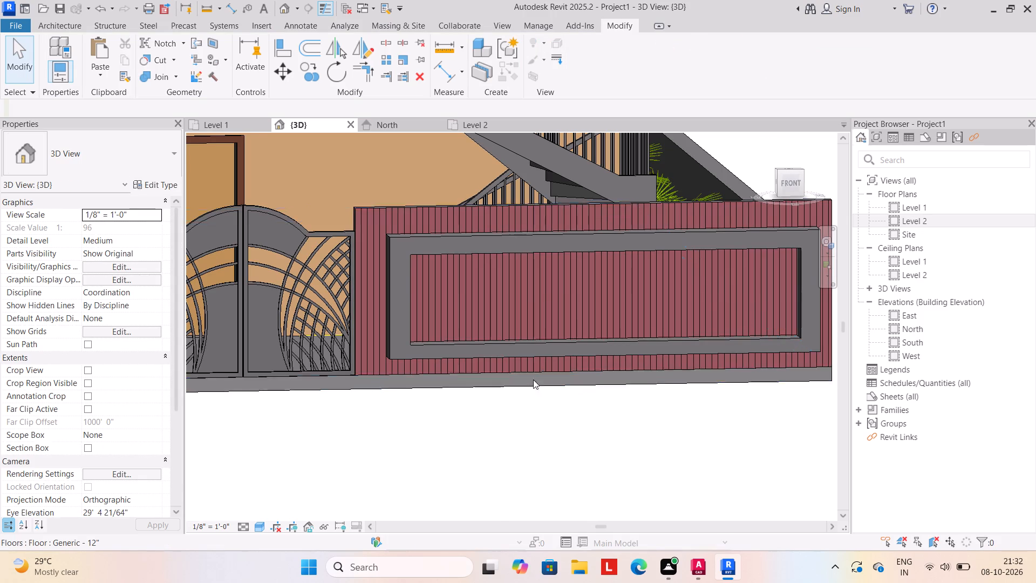
Edit the longer front boundary wall's panel in place, paint its frame's front face with the Parking Stripe material, and finish the model.
scroll(526, 389, down, 3)
key(Escape)
click(509, 358)
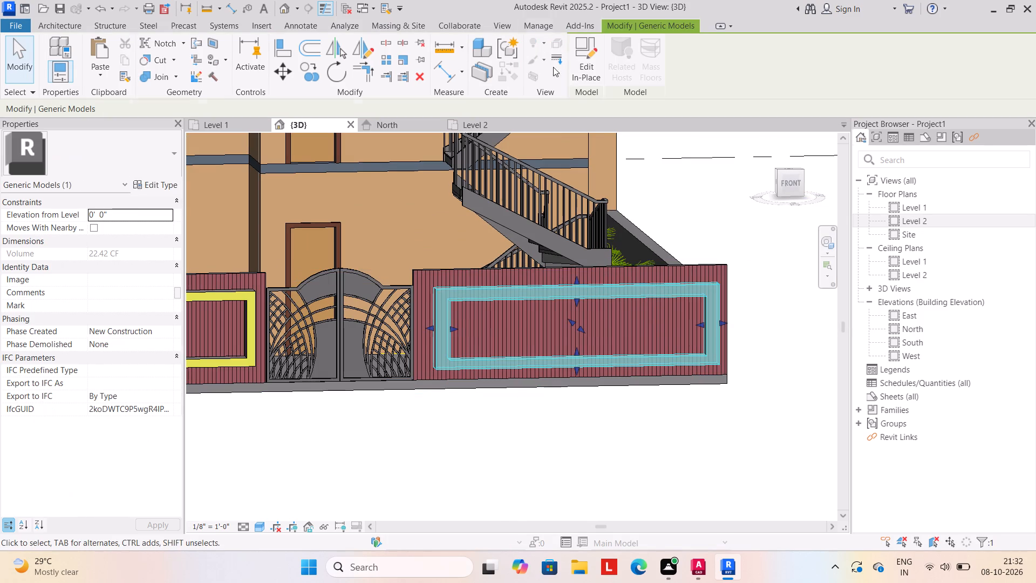
click(581, 59)
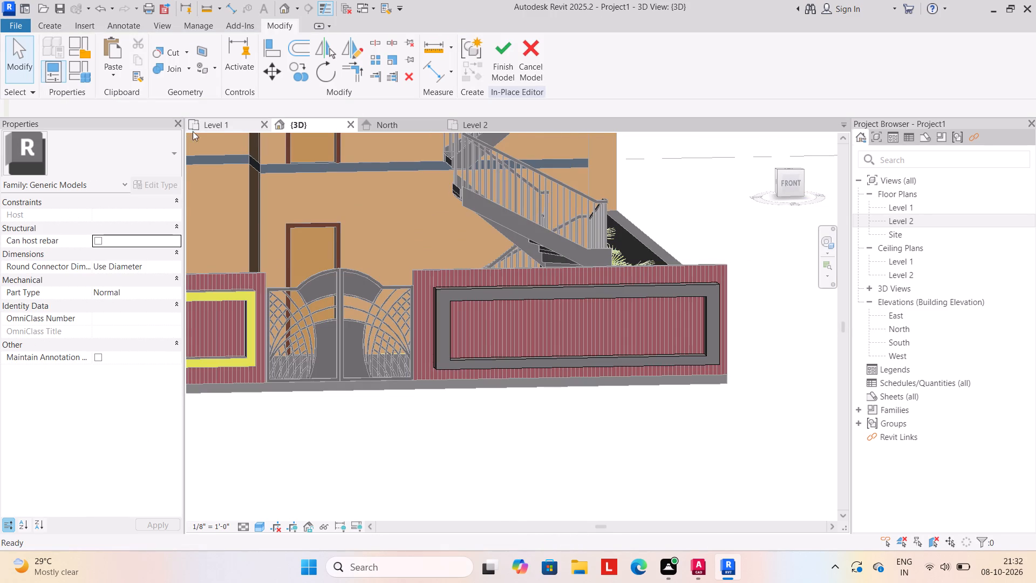
click(217, 69)
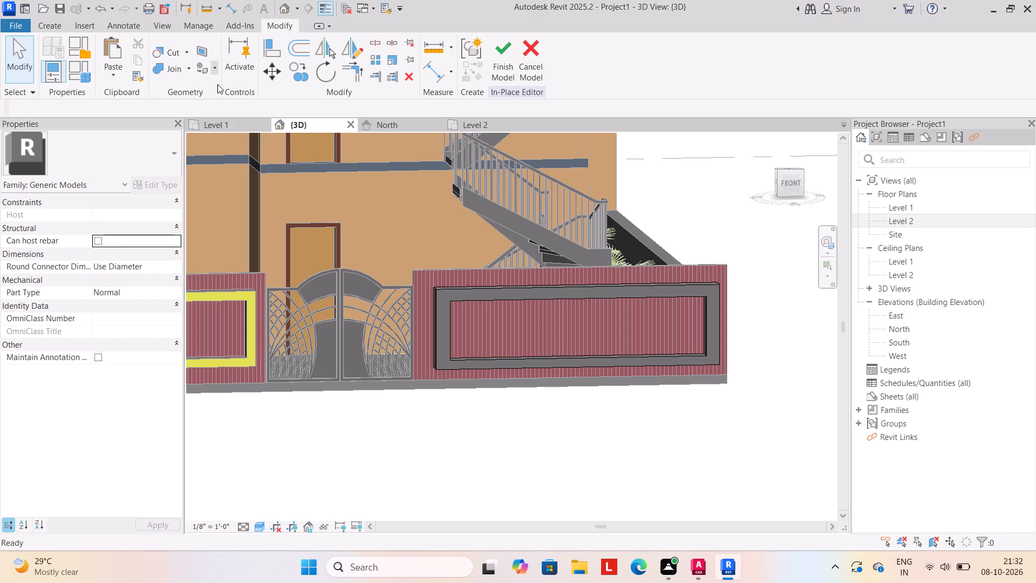
click(229, 87)
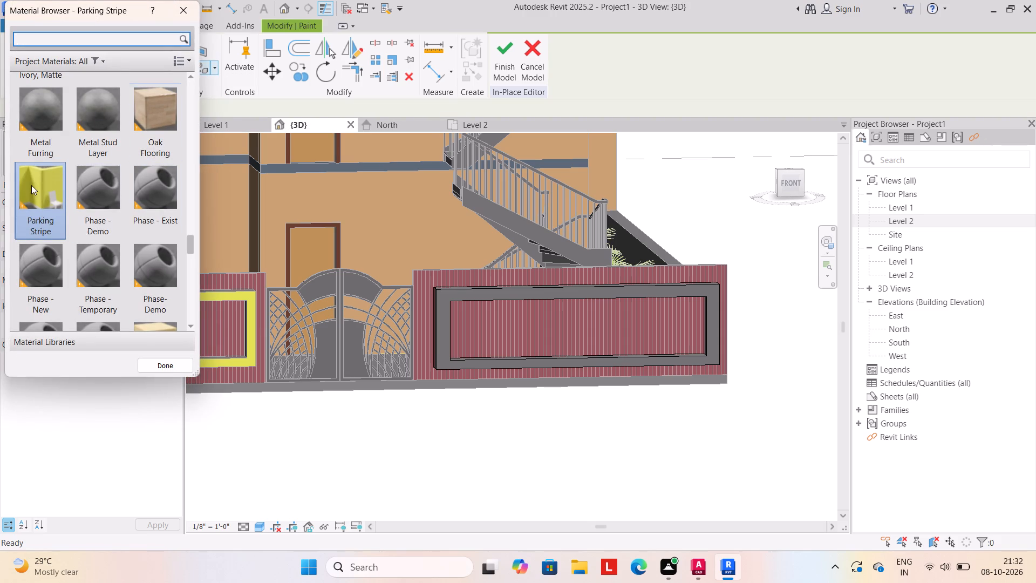
drag(30, 185, 44, 185)
click(442, 301)
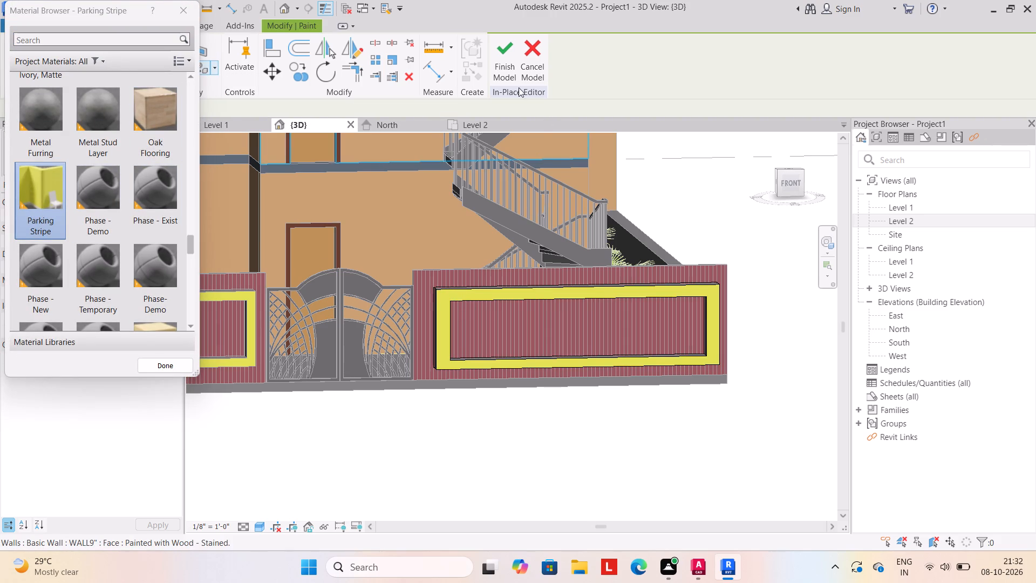
click(507, 66)
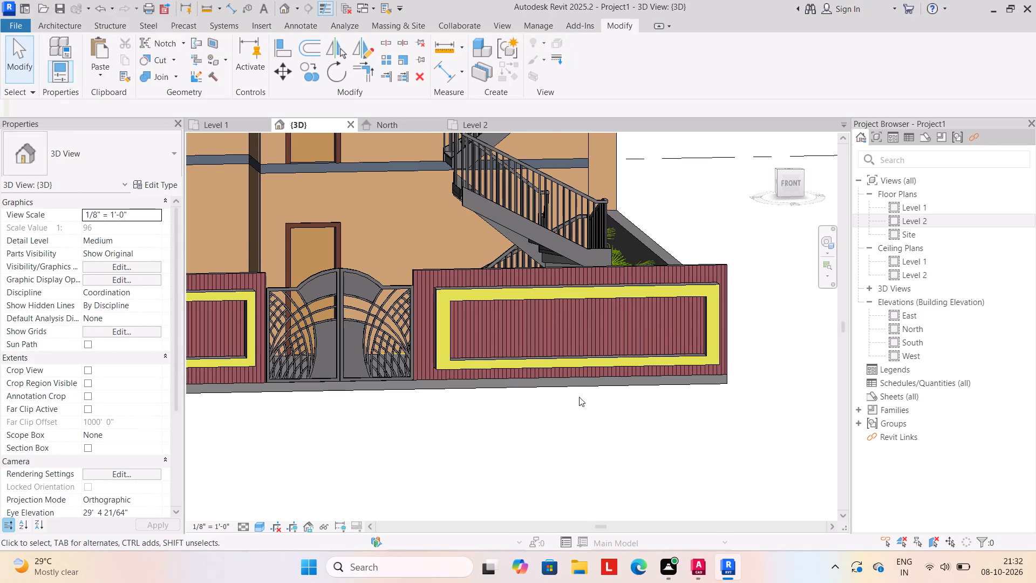
key(Escape)
scroll(562, 416, down, 4)
key(Escape)
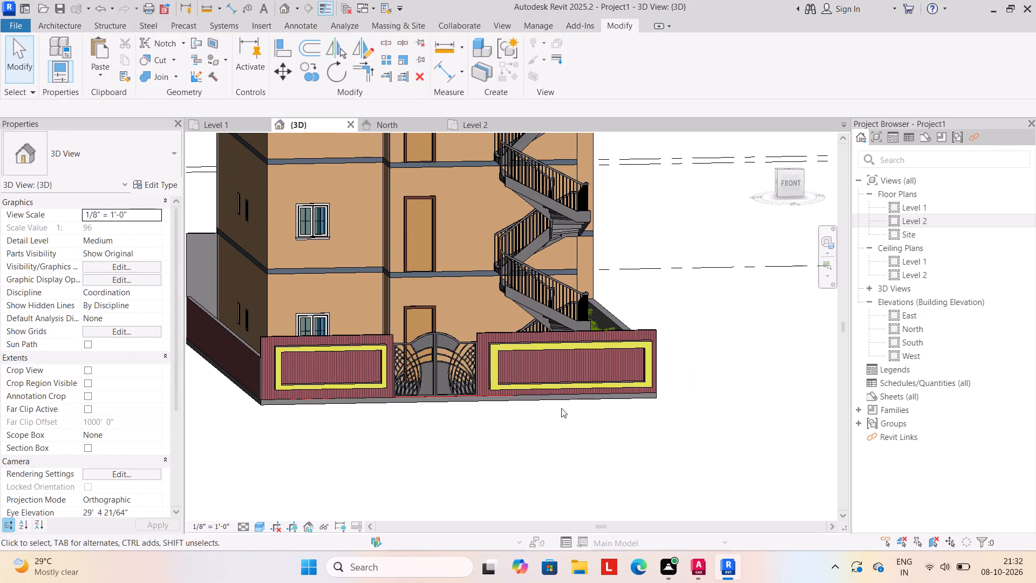
Start a new in-place model component in the Generic Models category for the roof parapet.
shift+middle_drag(441, 454, 431, 471)
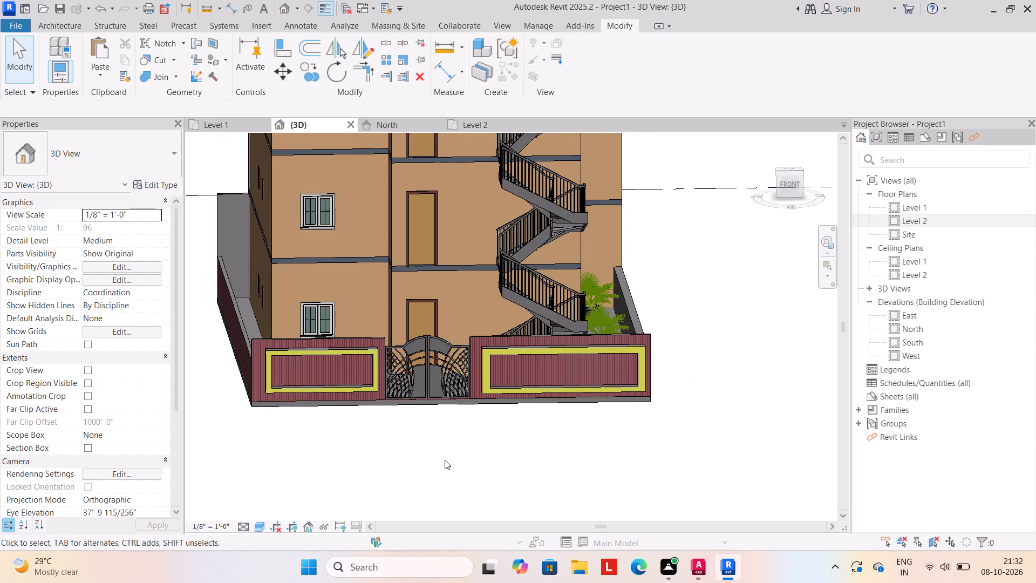
shift+middle_drag(449, 464, 453, 449)
scroll(449, 432, down, 5)
middle_drag(435, 410, 428, 449)
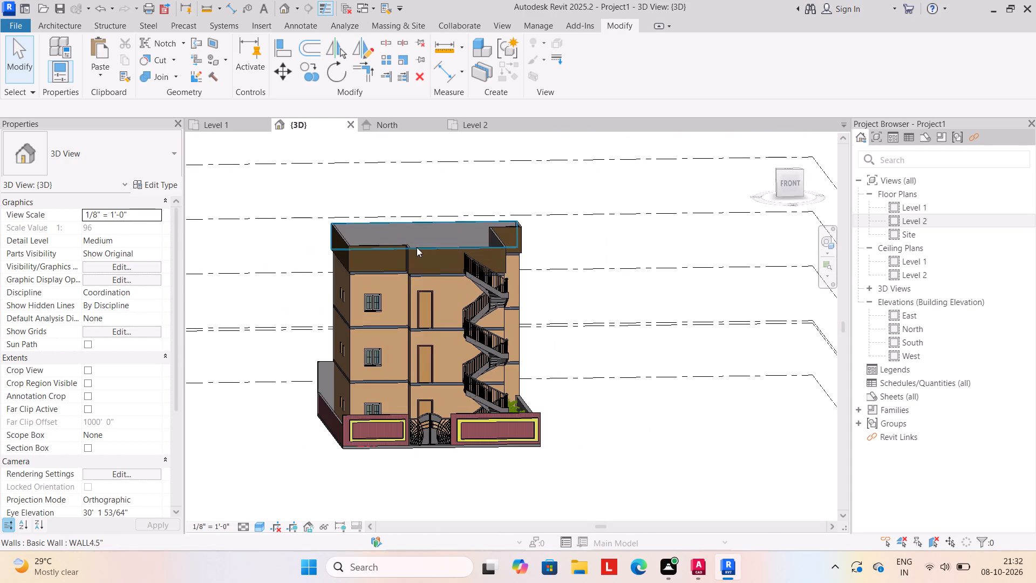
scroll(417, 247, up, 3)
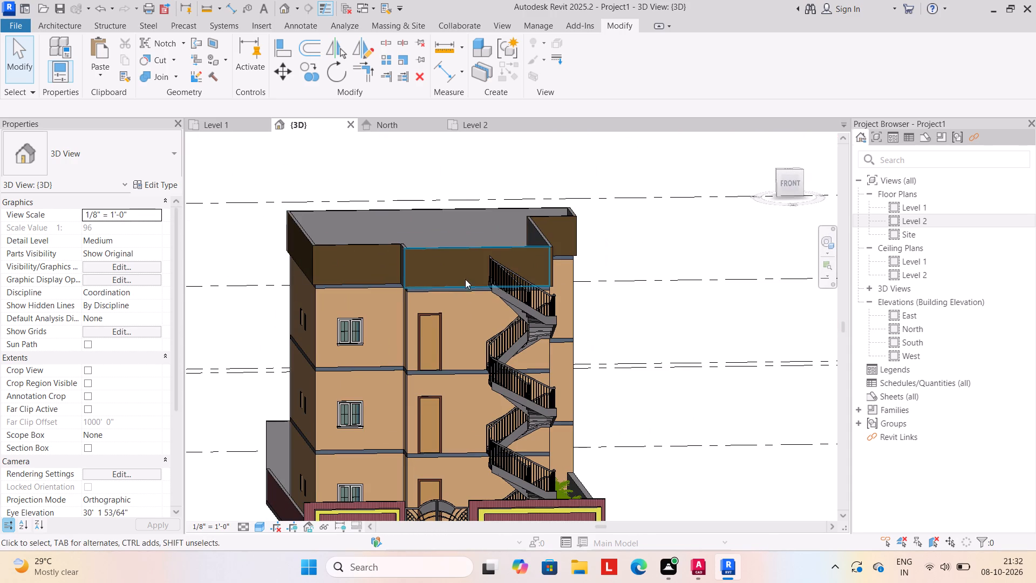
scroll(473, 262, up, 2)
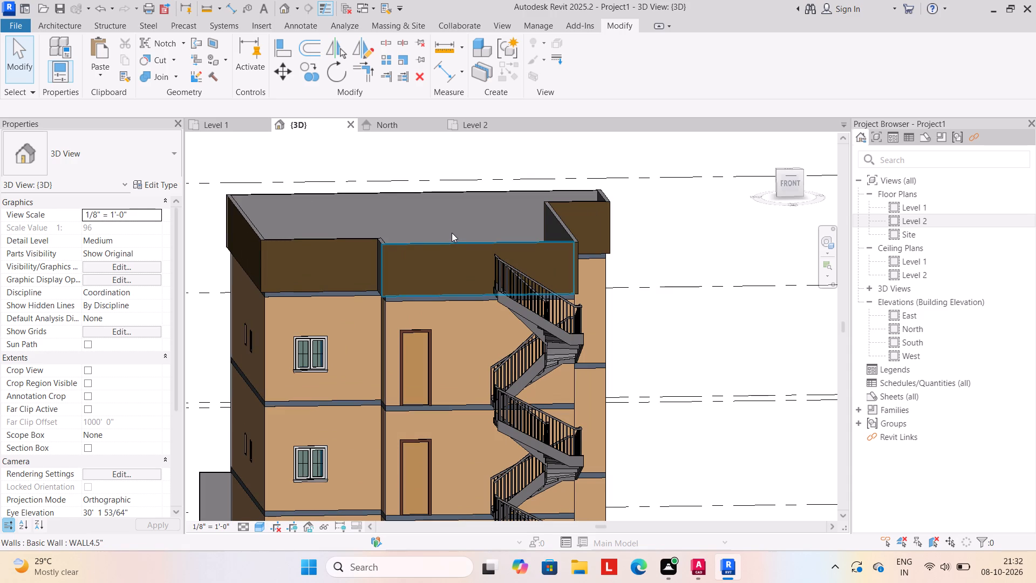
click(51, 26)
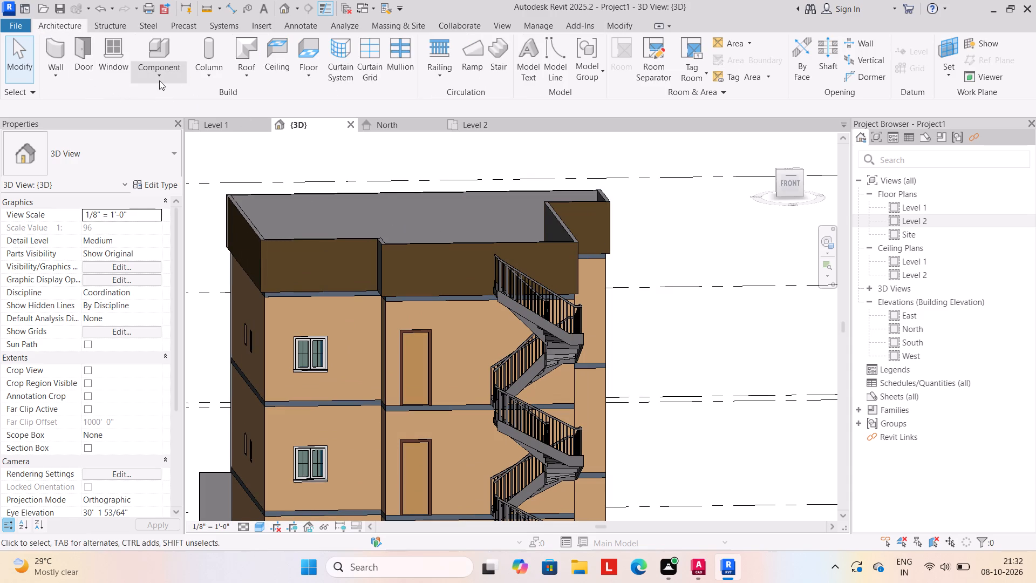
click(159, 79)
click(164, 127)
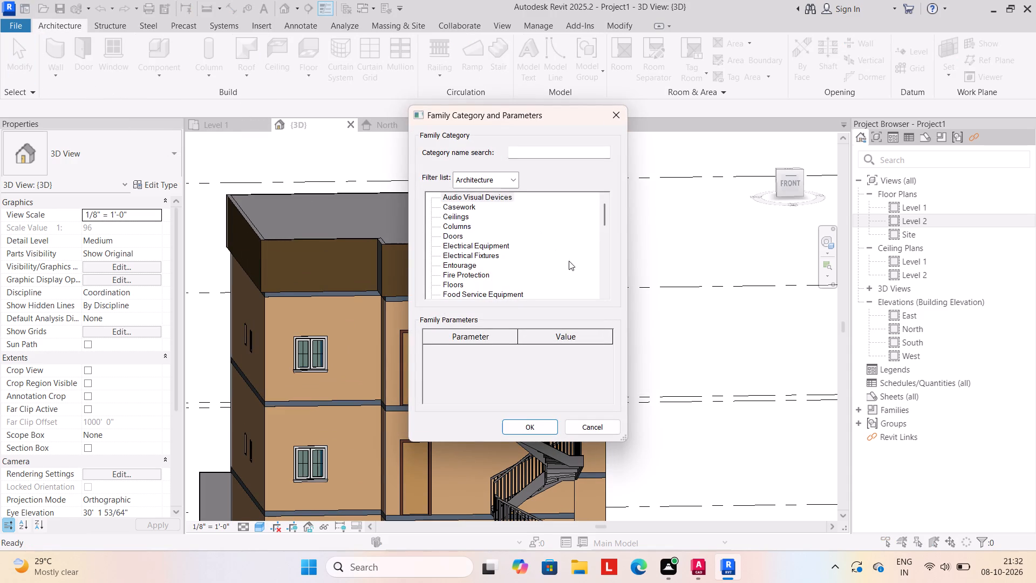
scroll(569, 266, down, 6)
click(496, 267)
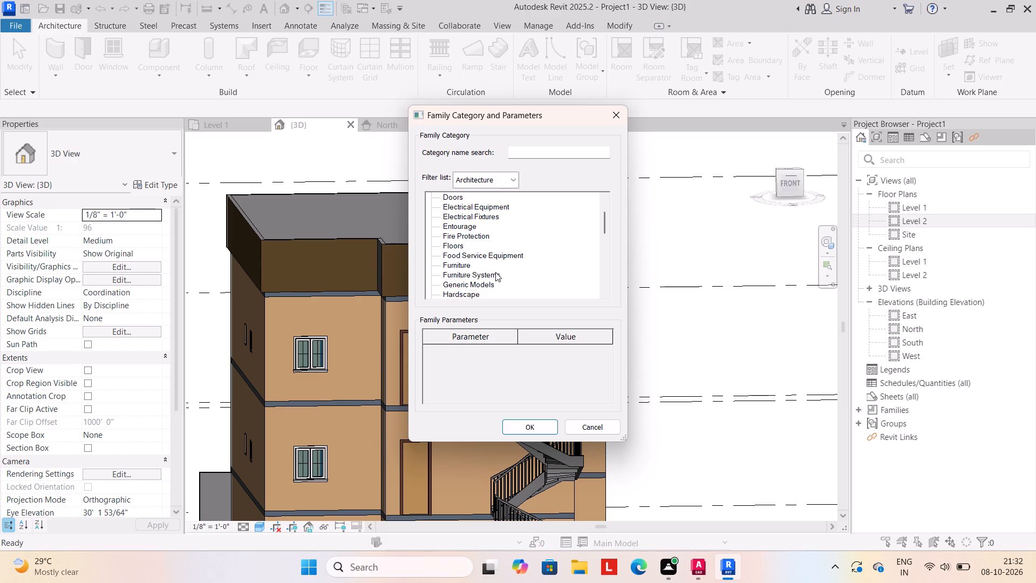
click(494, 266)
click(483, 267)
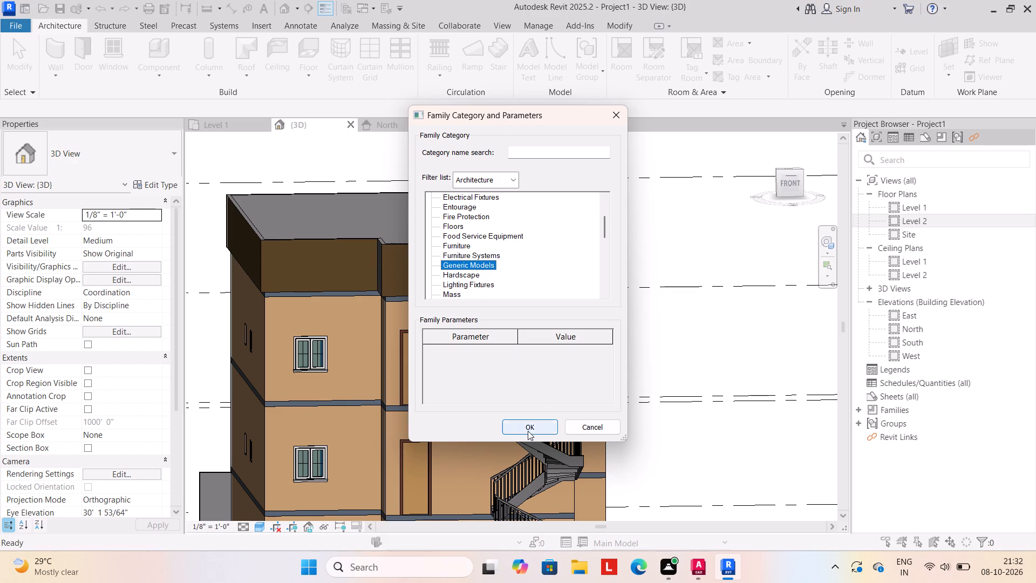
click(528, 431)
click(536, 298)
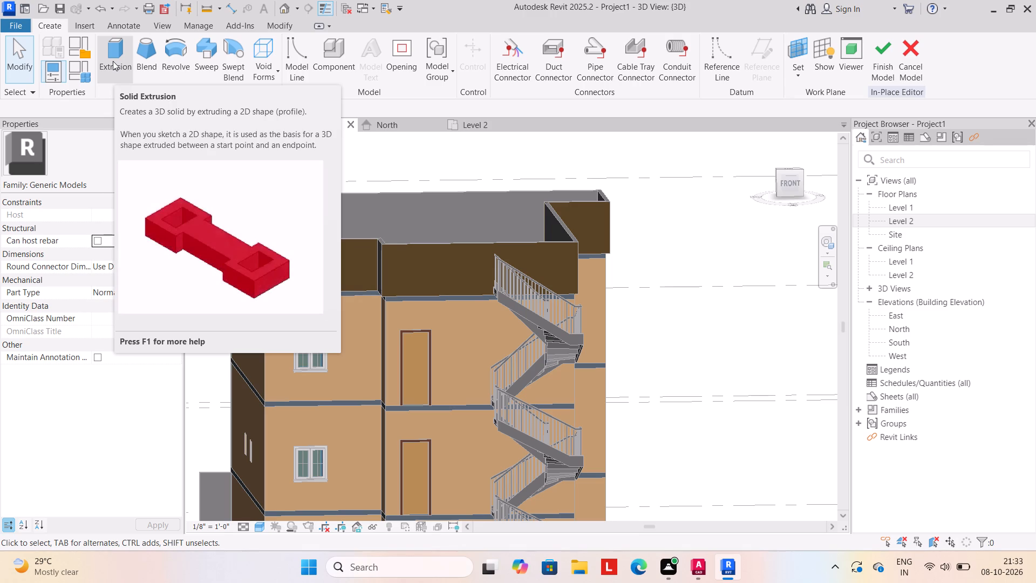
Extrude a rectangle about 6'-0" by 3'-0" to 1'-0" on the front parapet face above the doors, and finish the model.
click(113, 61)
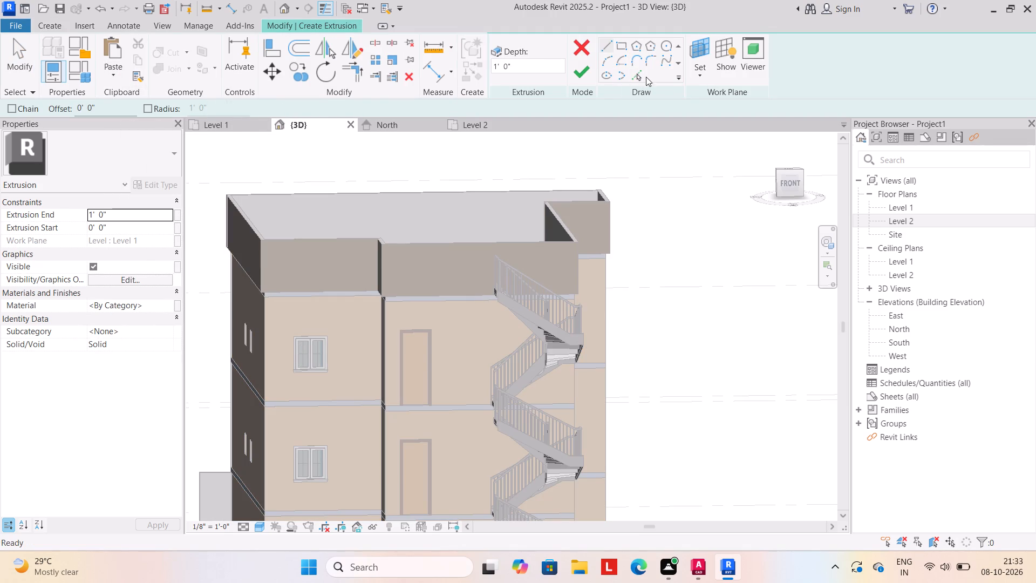
click(697, 74)
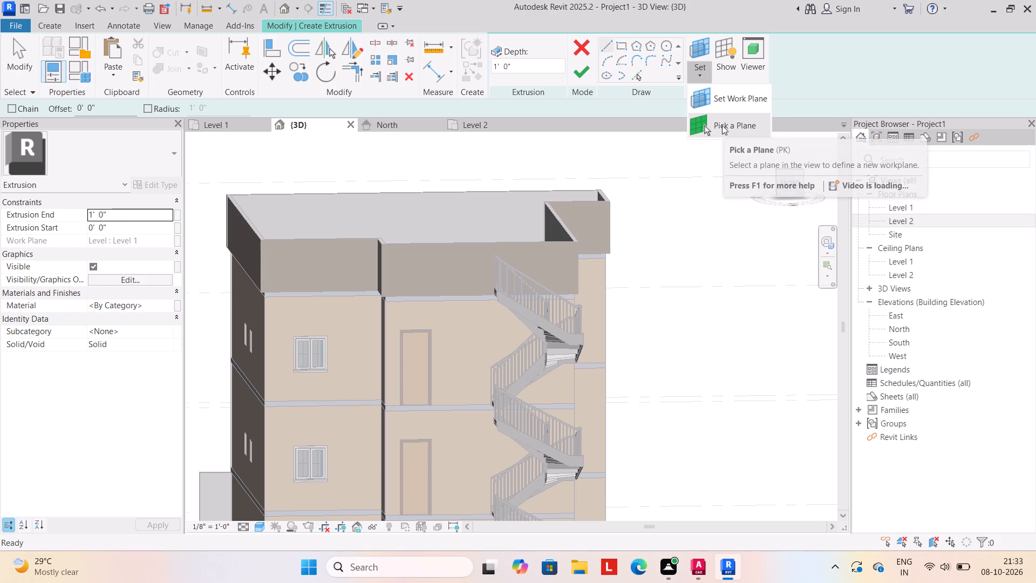
click(722, 124)
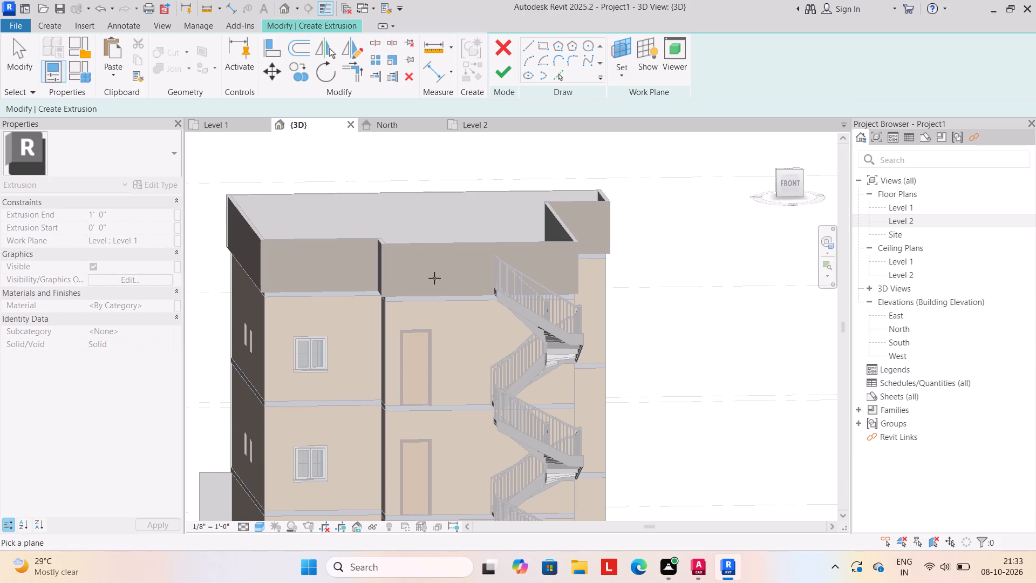
click(617, 76)
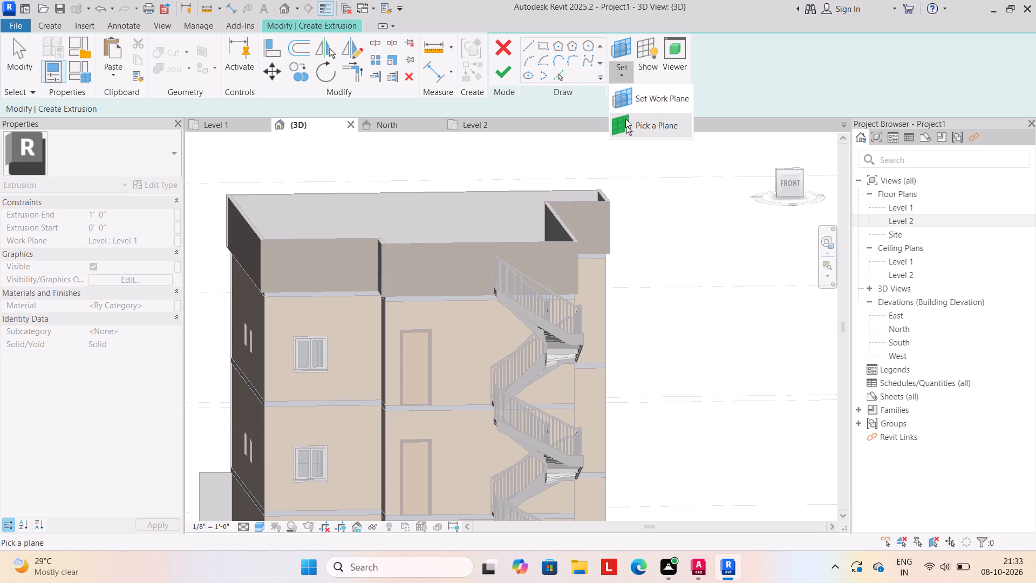
click(625, 119)
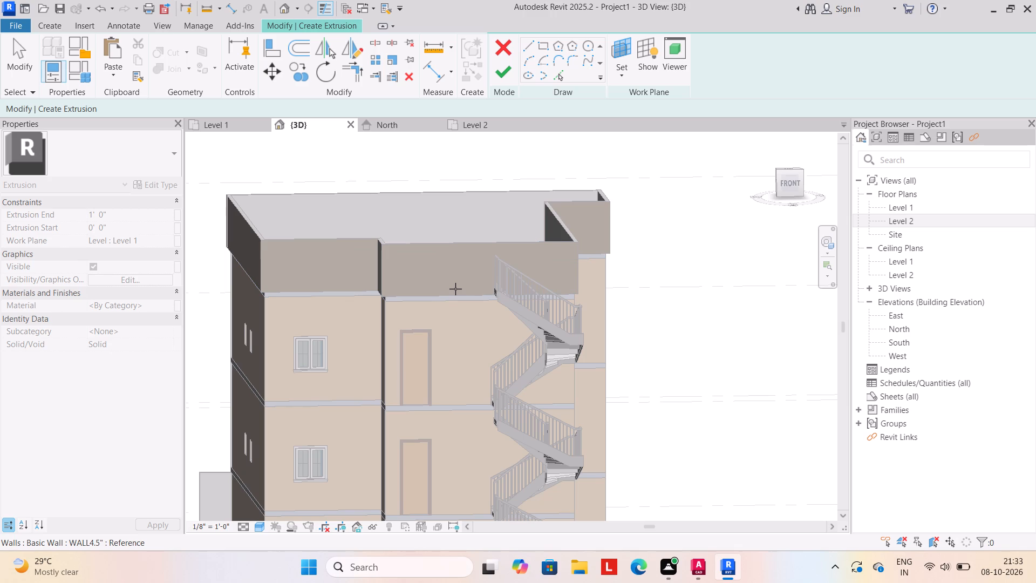
click(623, 77)
click(638, 117)
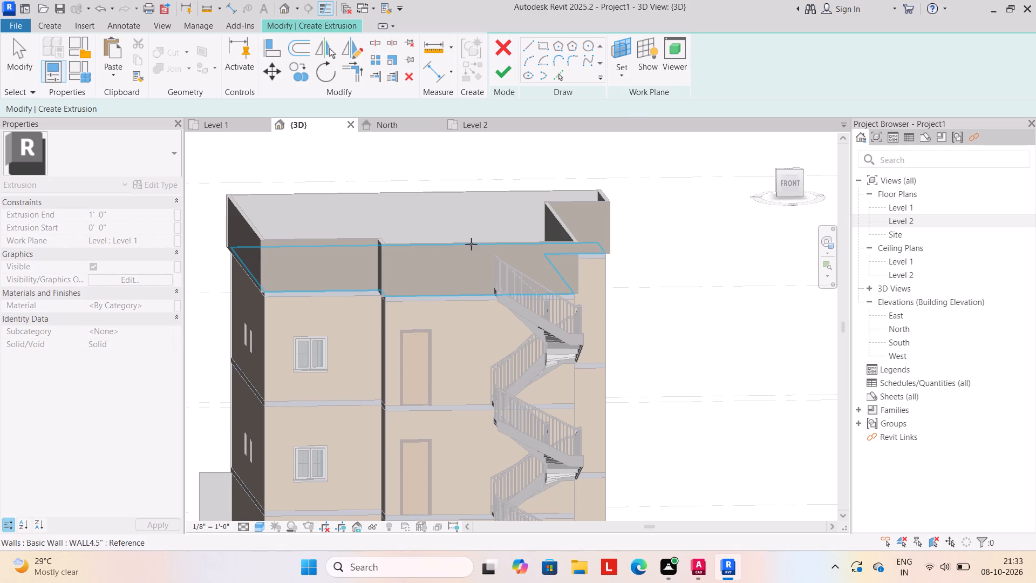
click(469, 244)
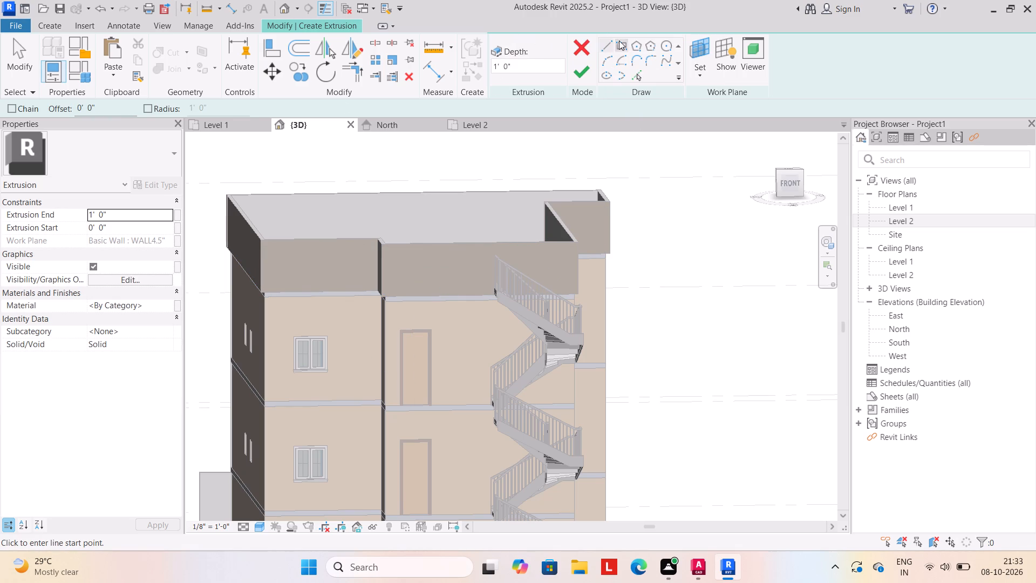
click(622, 42)
drag(406, 257, 413, 263)
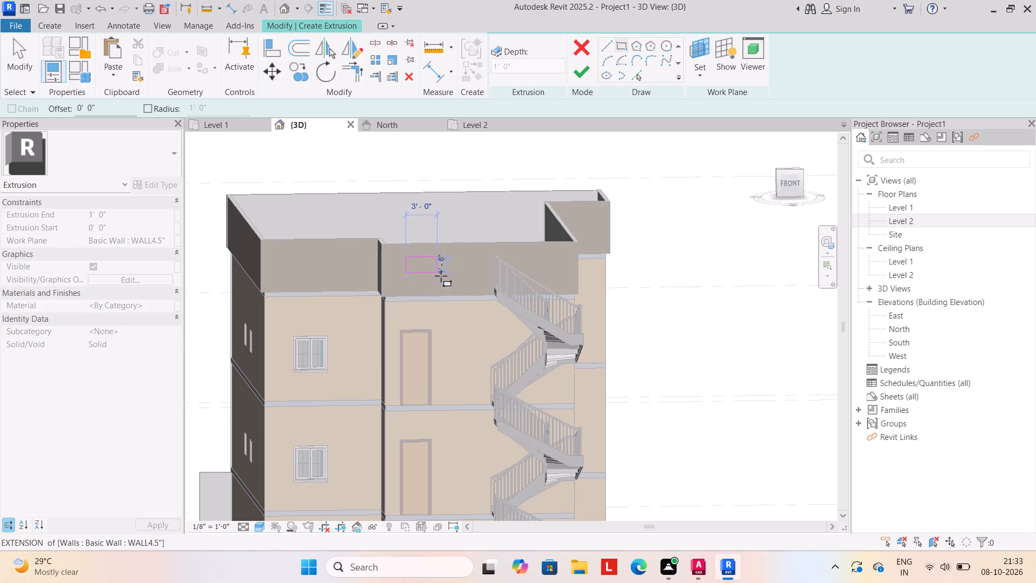
click(467, 287)
click(576, 76)
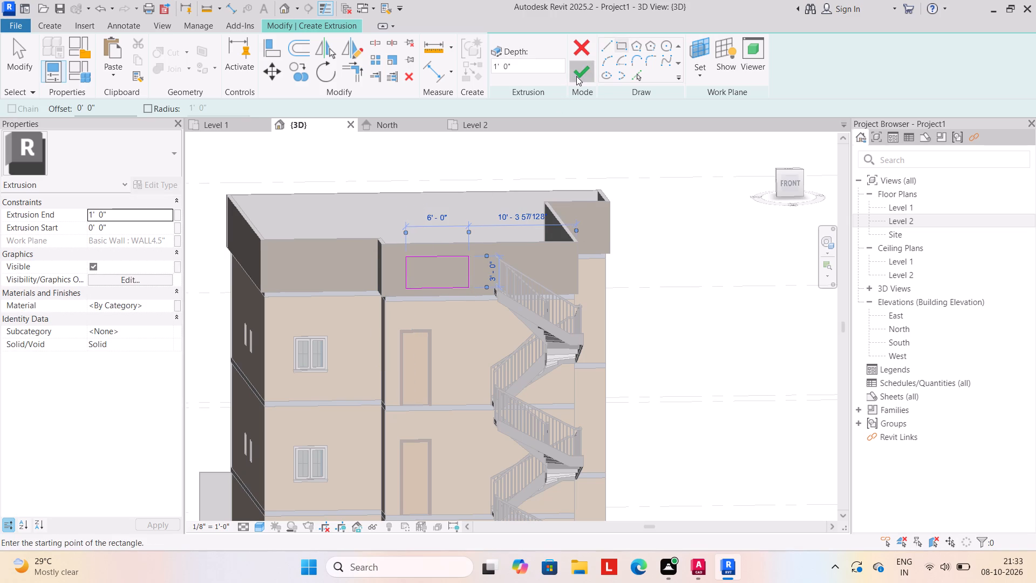
click(663, 330)
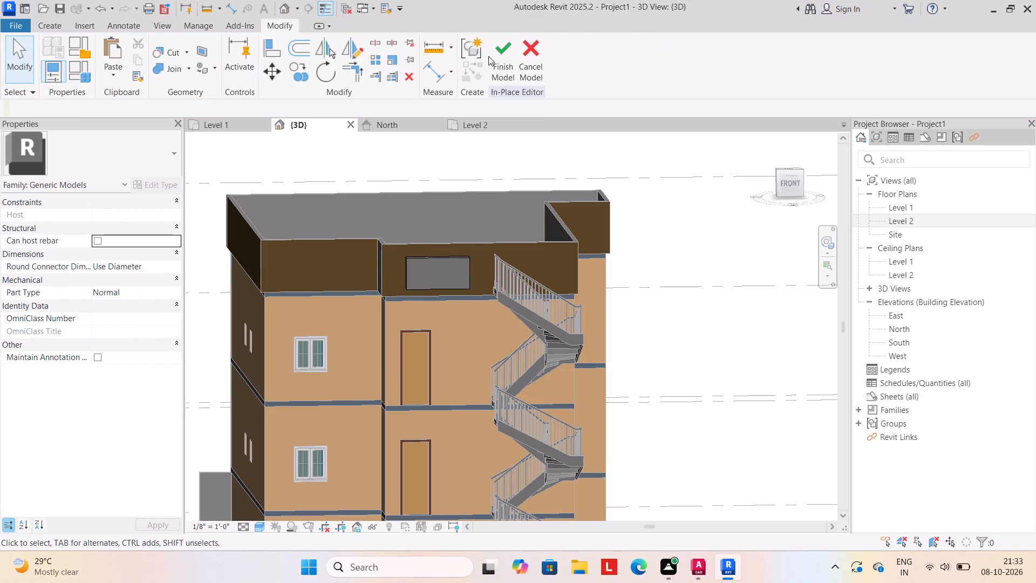
click(505, 50)
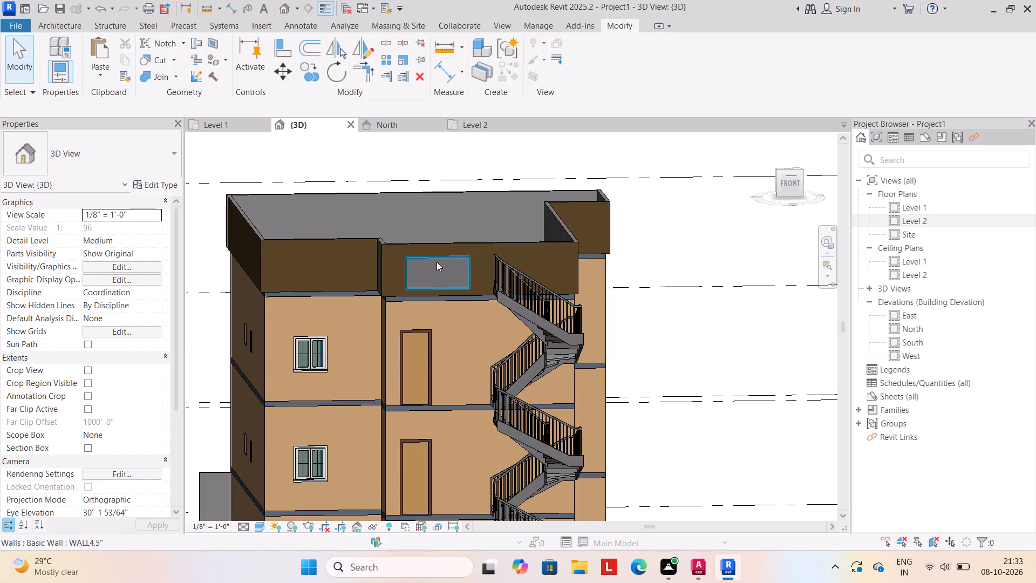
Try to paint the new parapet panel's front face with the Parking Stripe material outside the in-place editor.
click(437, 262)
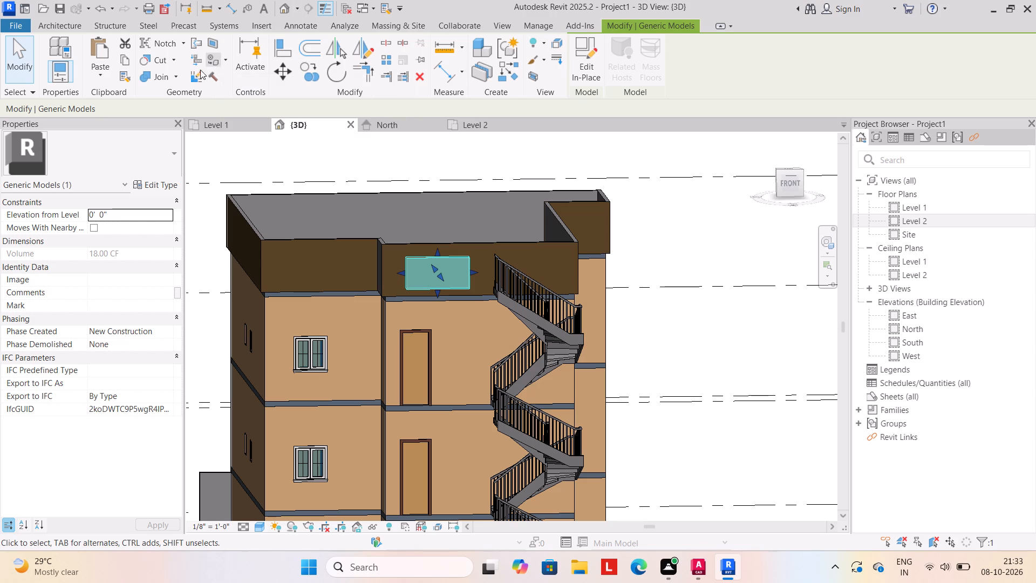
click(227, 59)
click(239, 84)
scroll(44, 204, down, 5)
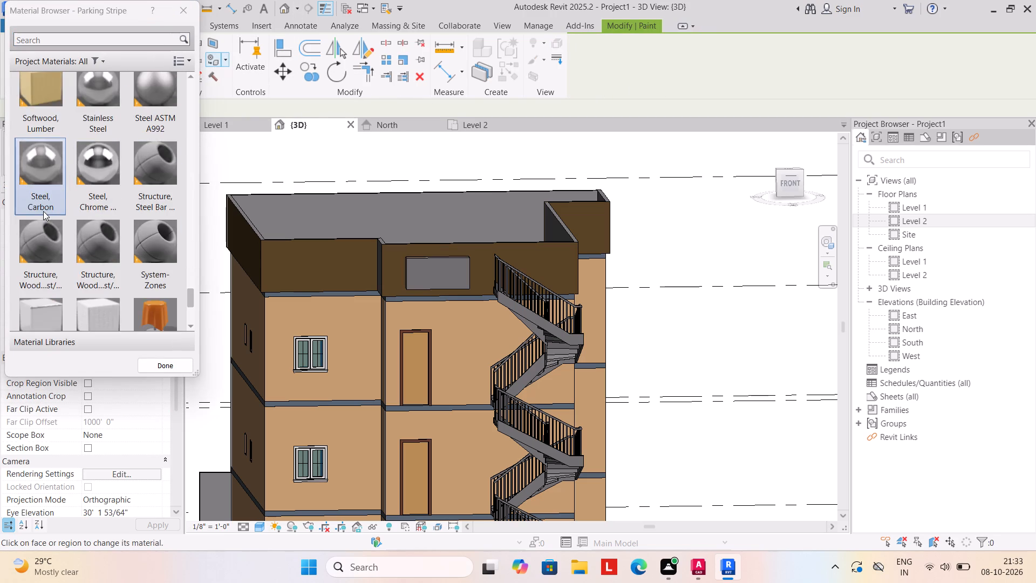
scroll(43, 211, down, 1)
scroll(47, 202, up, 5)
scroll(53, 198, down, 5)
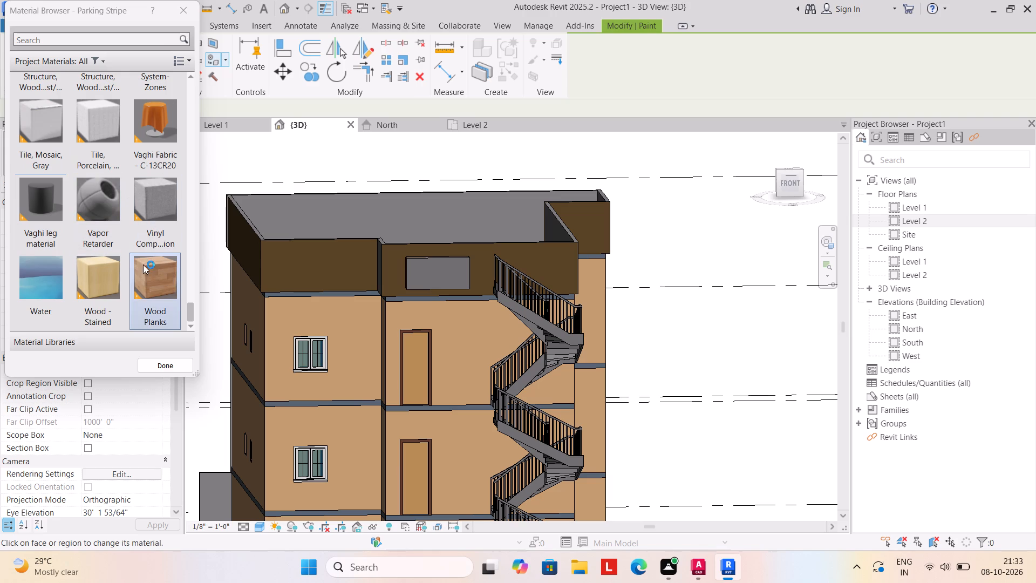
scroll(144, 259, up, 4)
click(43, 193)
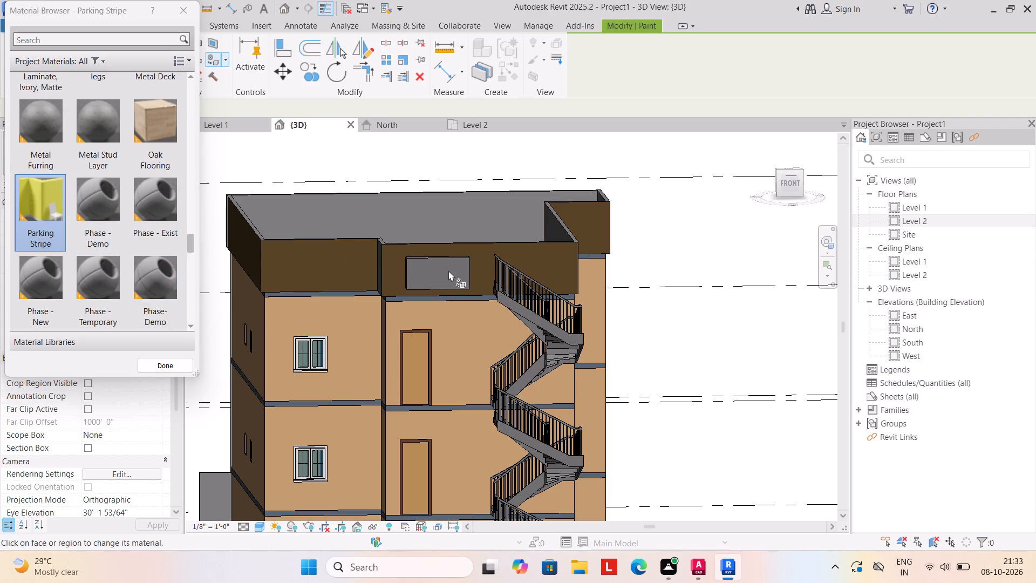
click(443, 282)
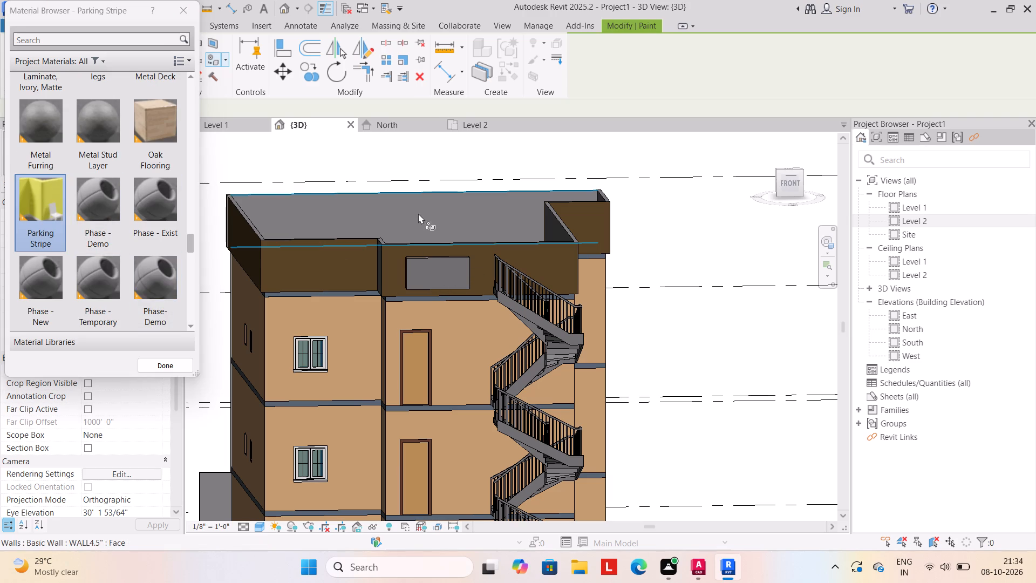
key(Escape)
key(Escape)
Edit the roof parapet panel in place, paint its front face with the Parking Stripe material, and finish the model.
click(417, 269)
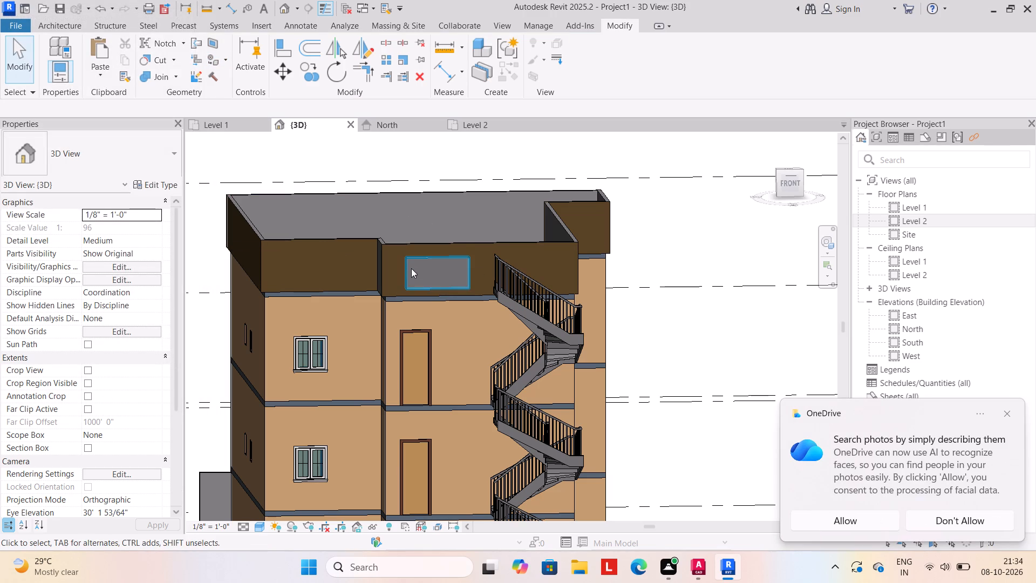
click(411, 268)
click(591, 65)
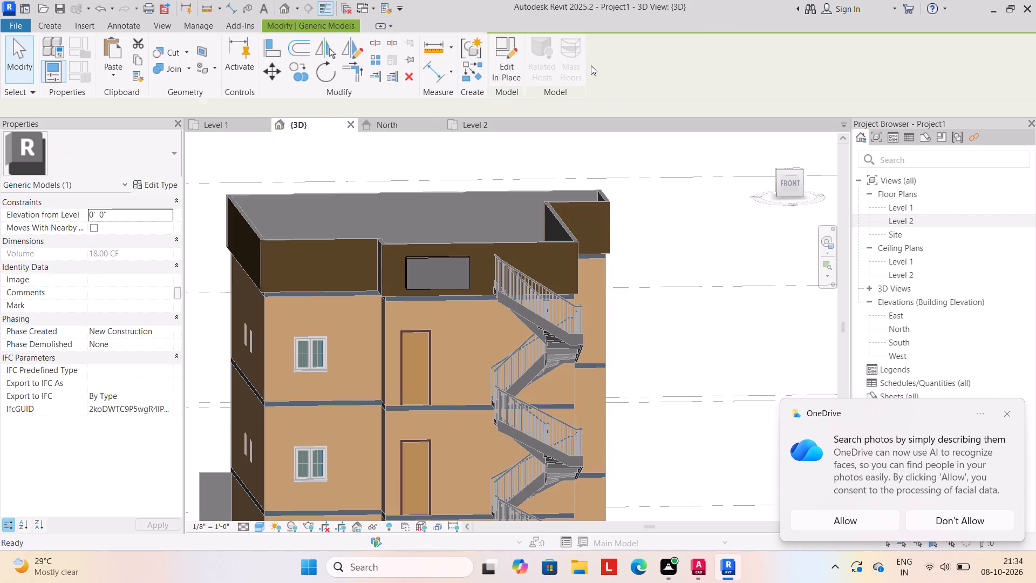
click(47, 28)
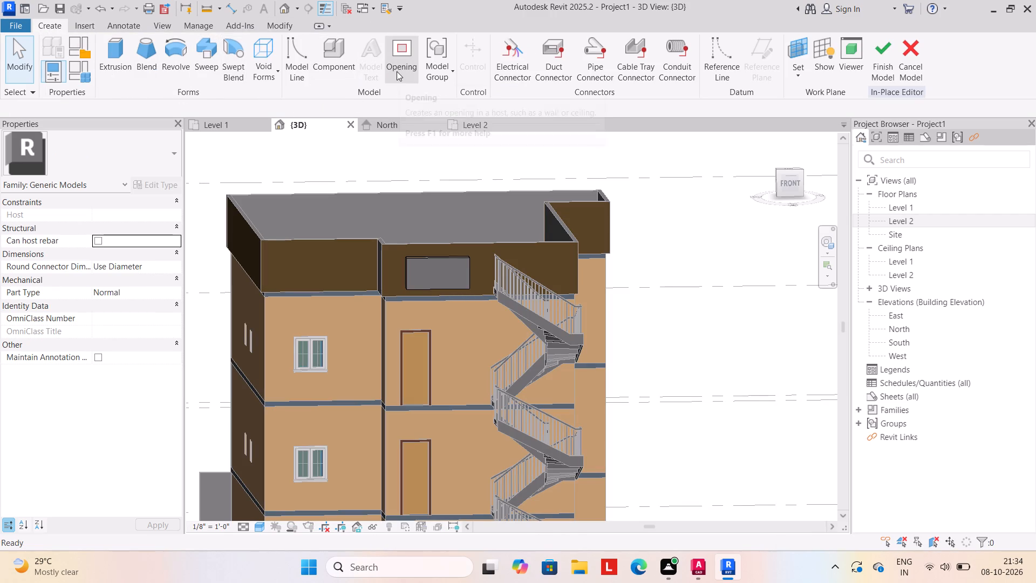
key(Escape)
click(459, 262)
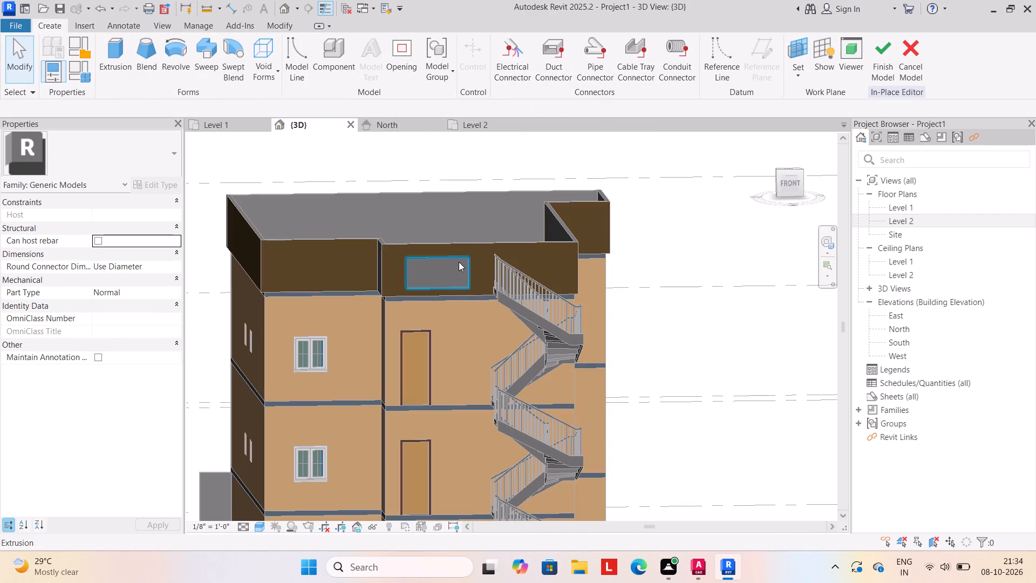
key(Escape)
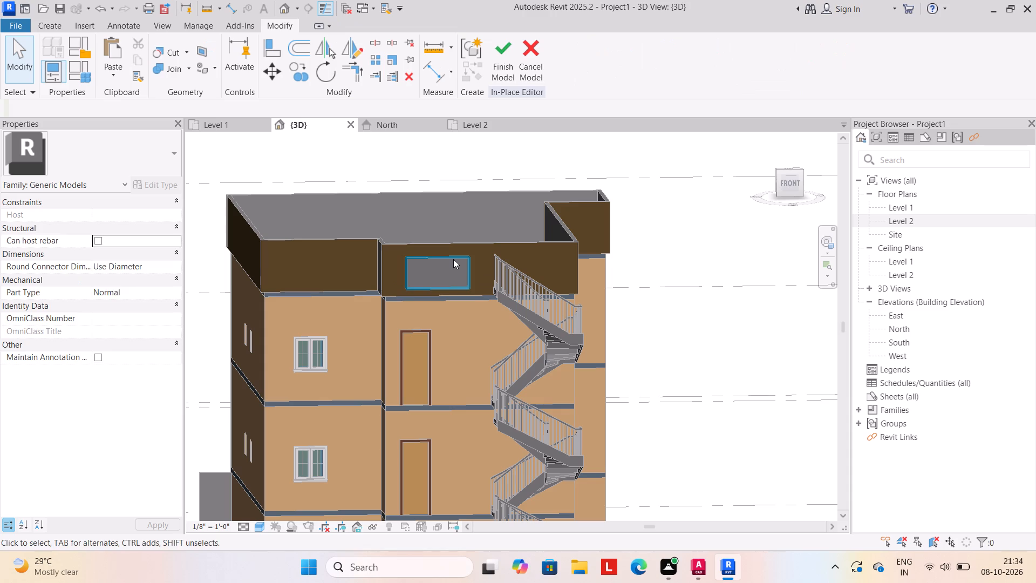
click(453, 259)
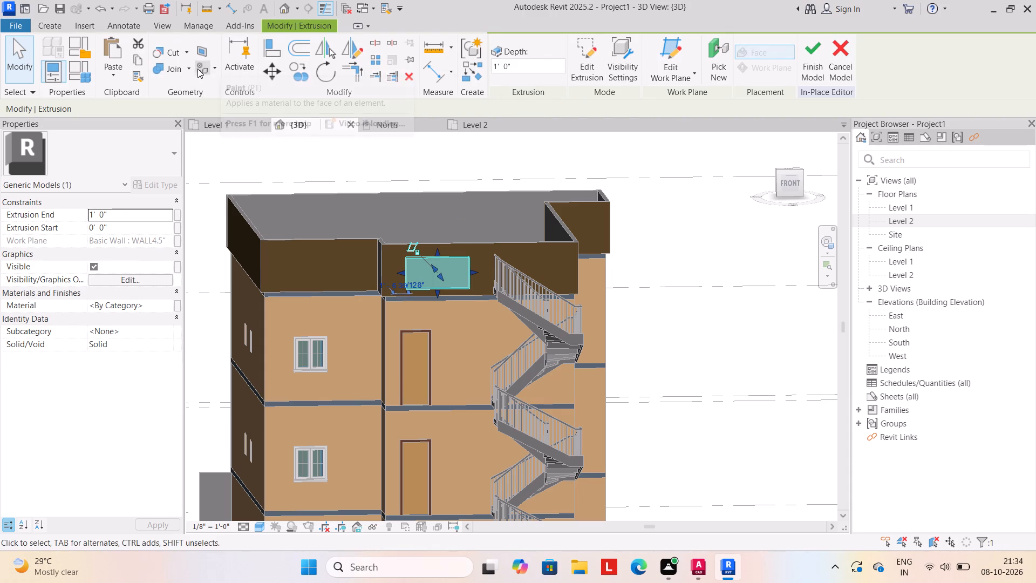
click(211, 69)
click(227, 87)
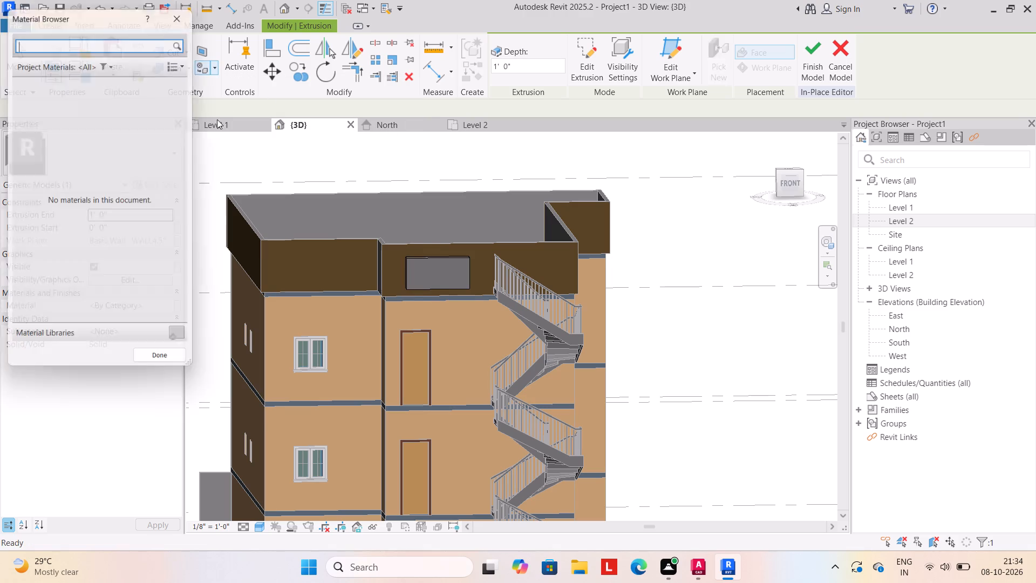
click(29, 174)
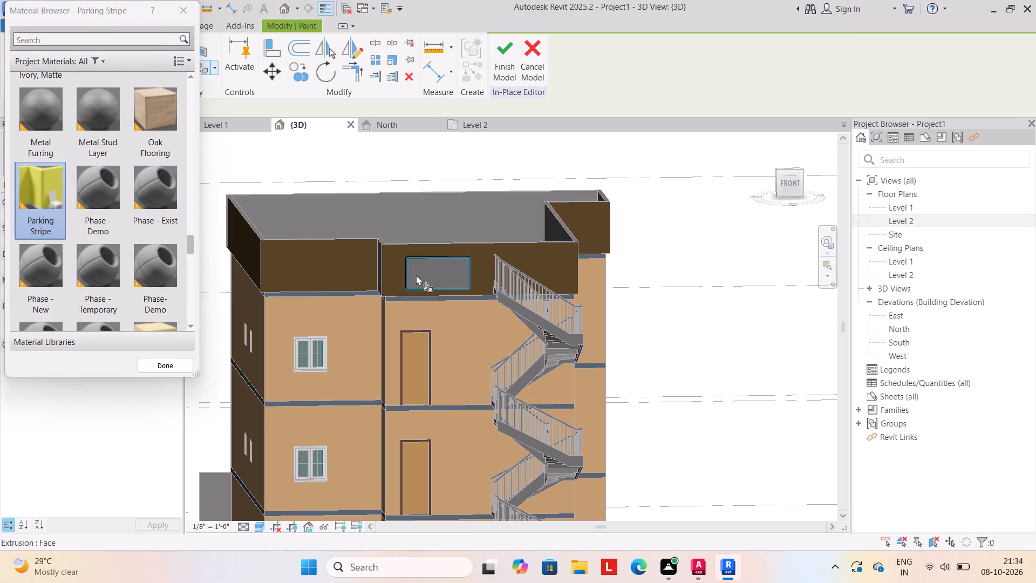
click(416, 275)
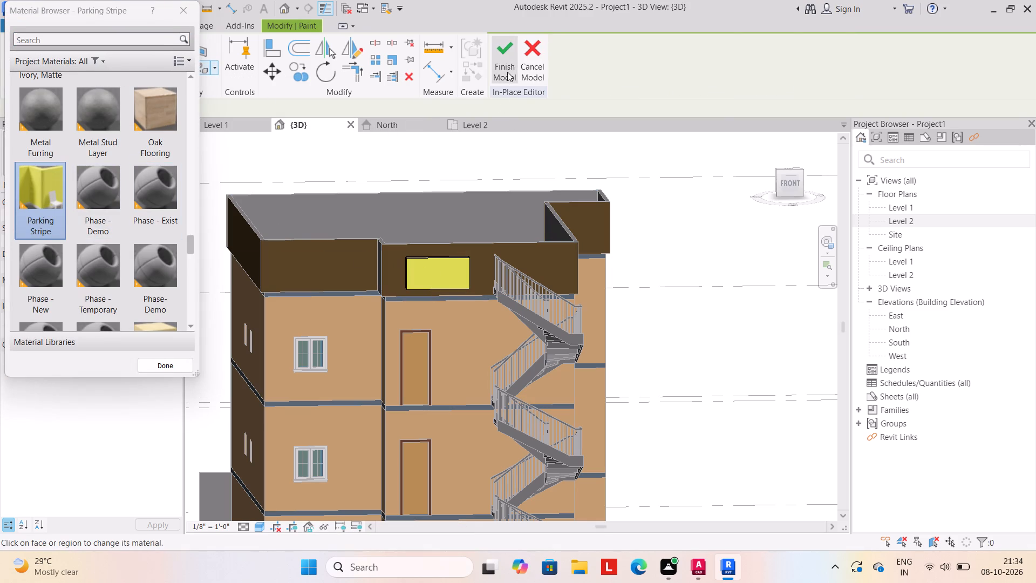
click(509, 63)
Examine the whole building's exterior from the front and side, including the painted parapet panel and boundary walls.
scroll(655, 306, down, 6)
middle_drag(651, 322, 637, 316)
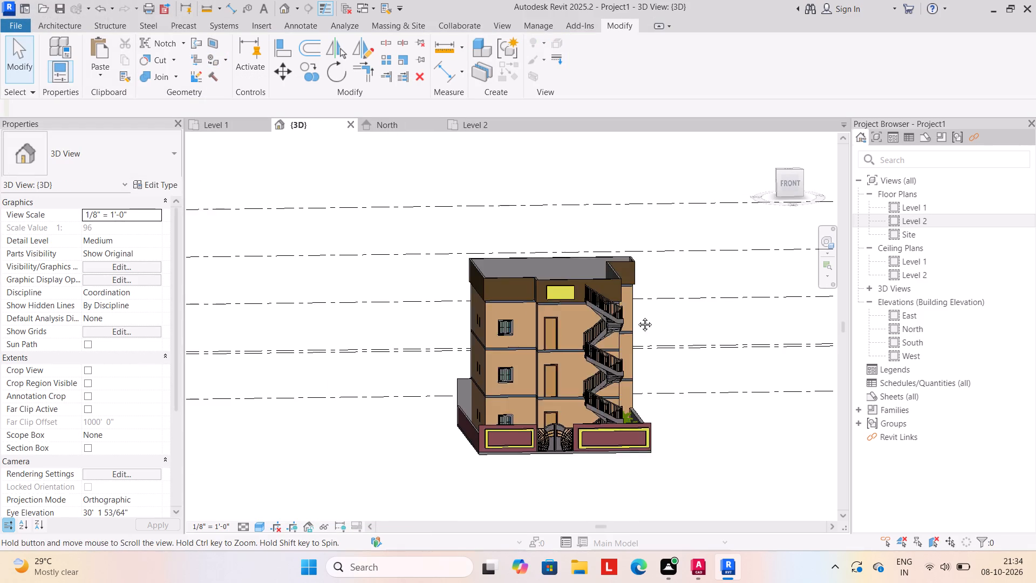
middle_drag(637, 316, 533, 275)
key(Escape)
shift+middle_click(558, 511)
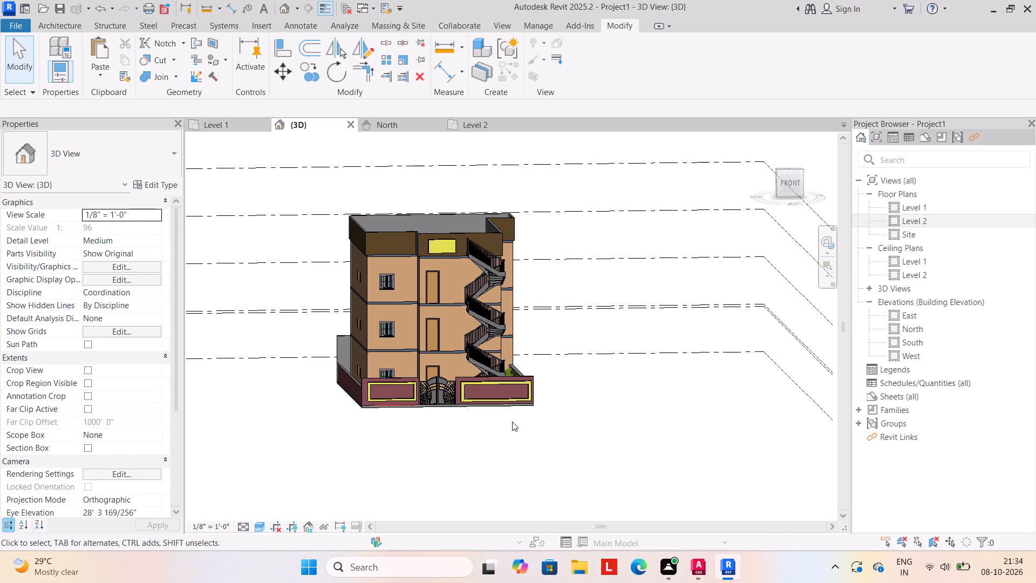
scroll(355, 422, up, 3)
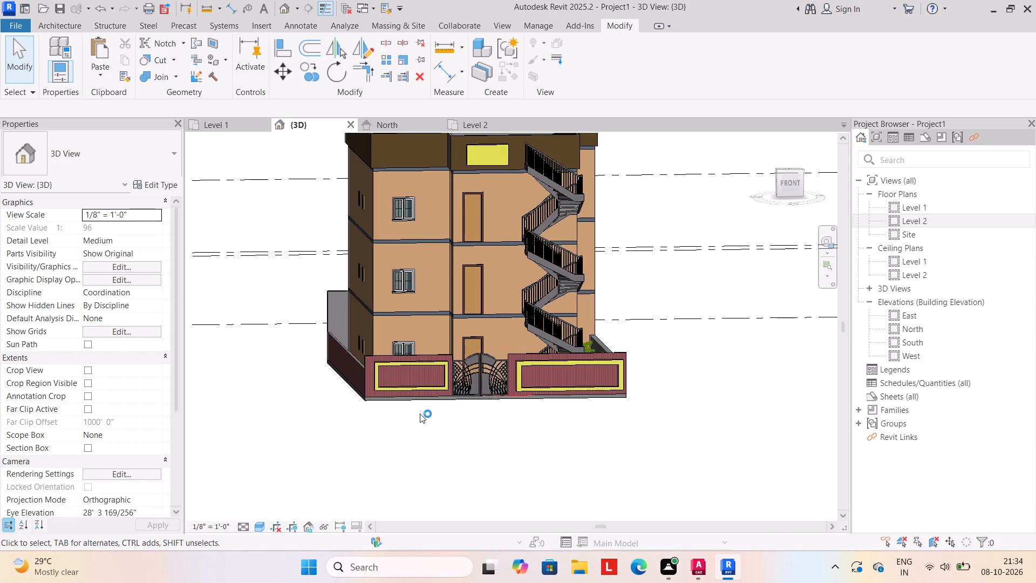
scroll(419, 423, down, 2)
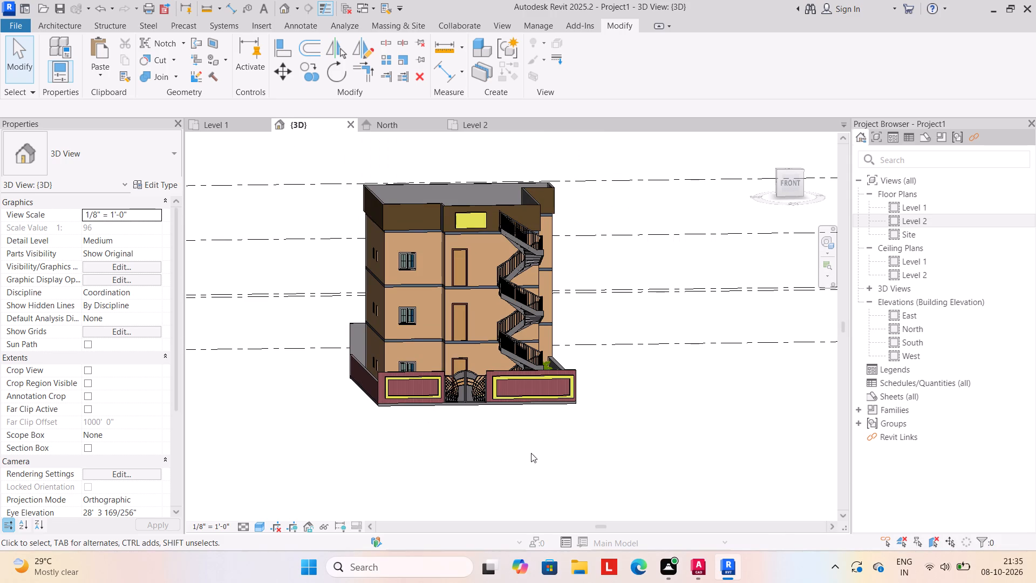
shift+middle_drag(522, 464, 453, 466)
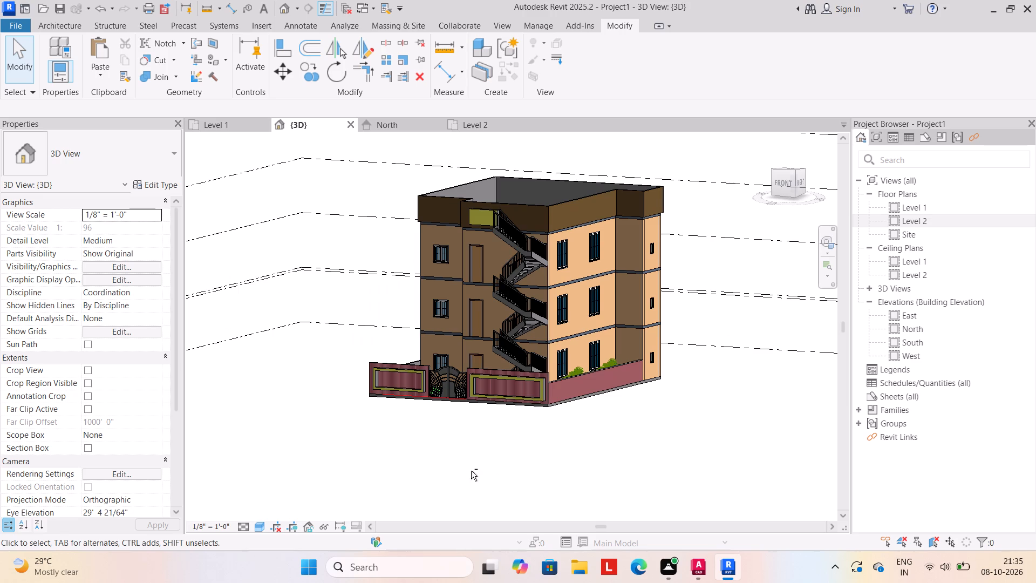
shift+middle_drag(463, 474, 552, 465)
shift+middle_drag(548, 450, 539, 470)
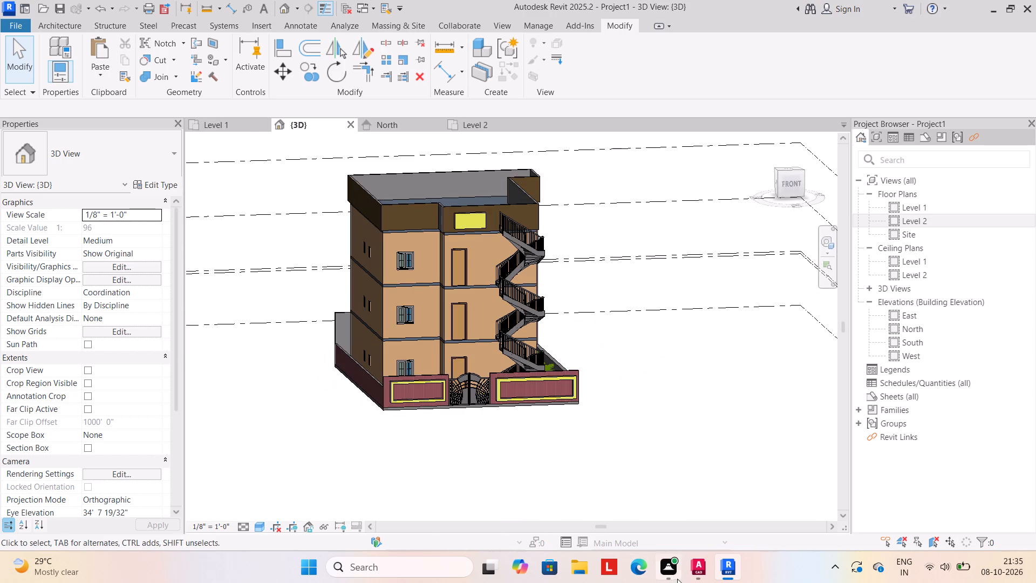
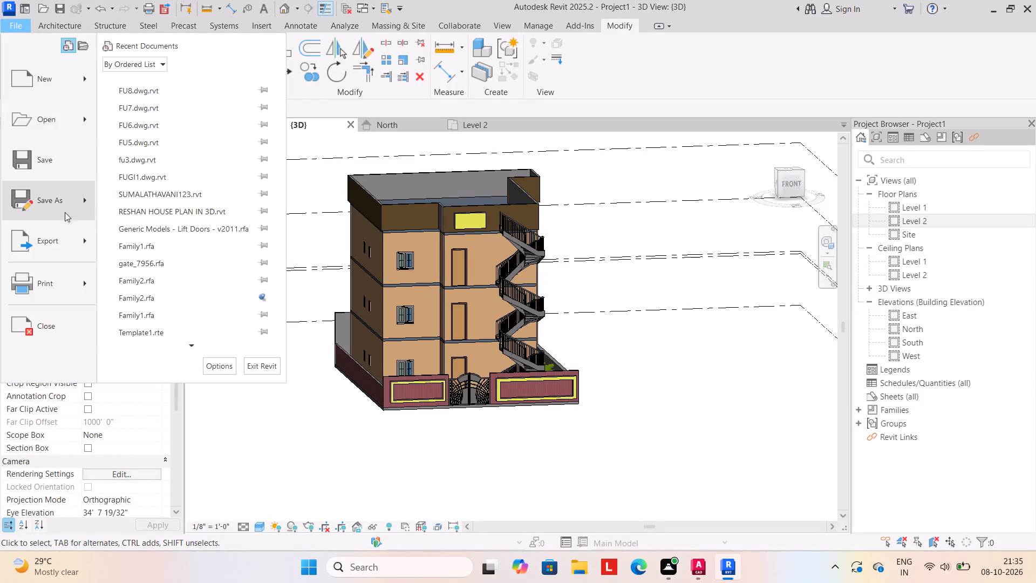
Save the project as a Revit project file named FU9.dwg on the Desktop.
click(62, 201)
click(162, 151)
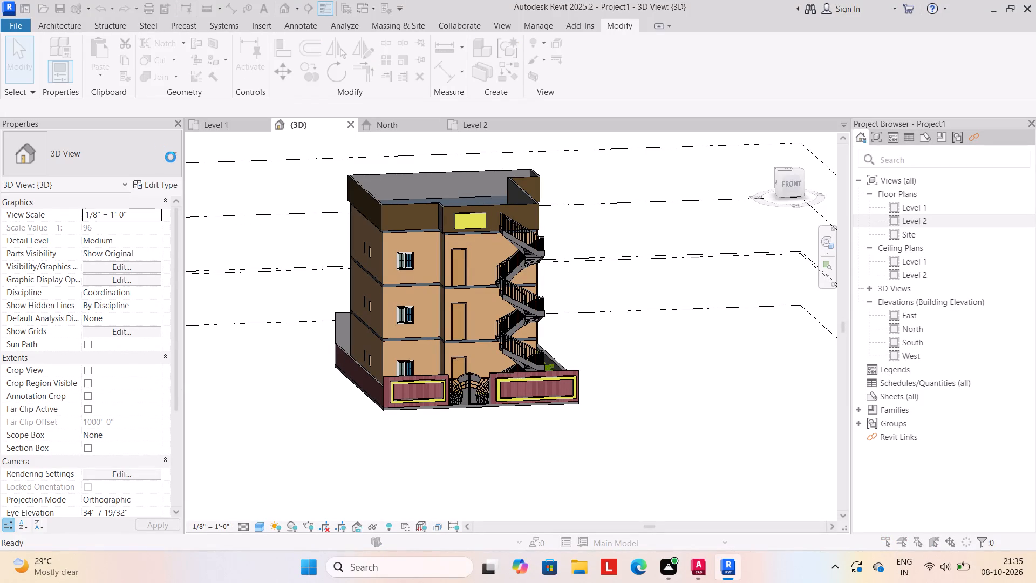
click(481, 387)
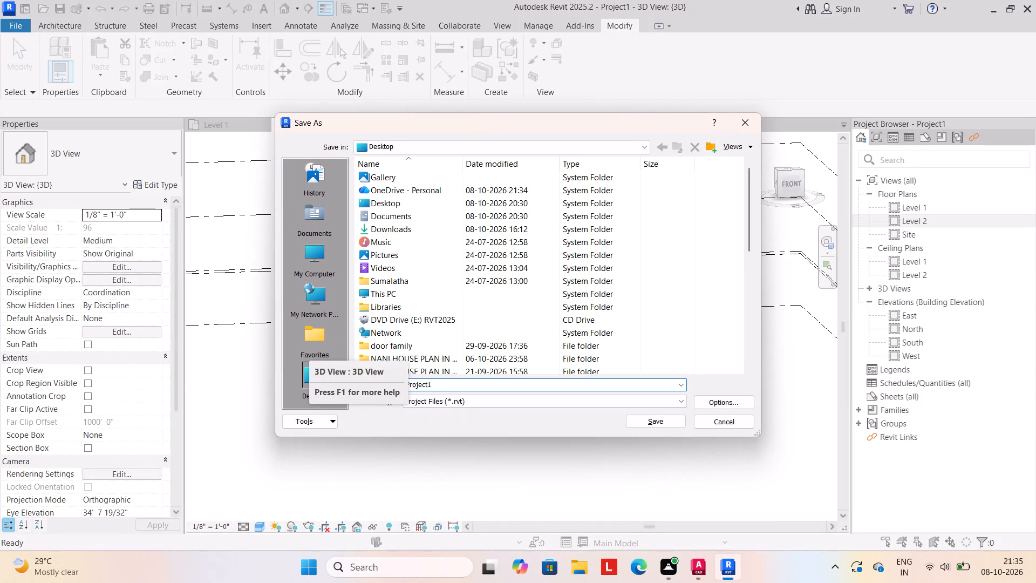
key(BackSpace)
key(BackSpace)
key(BackSpace)
key(BackSpace)
key(BackSpace)
key(BackSpace)
key(BackSpace)
key(BackSpace)
key(BackSpace)
key(BackSpace)
key(BackSpace)
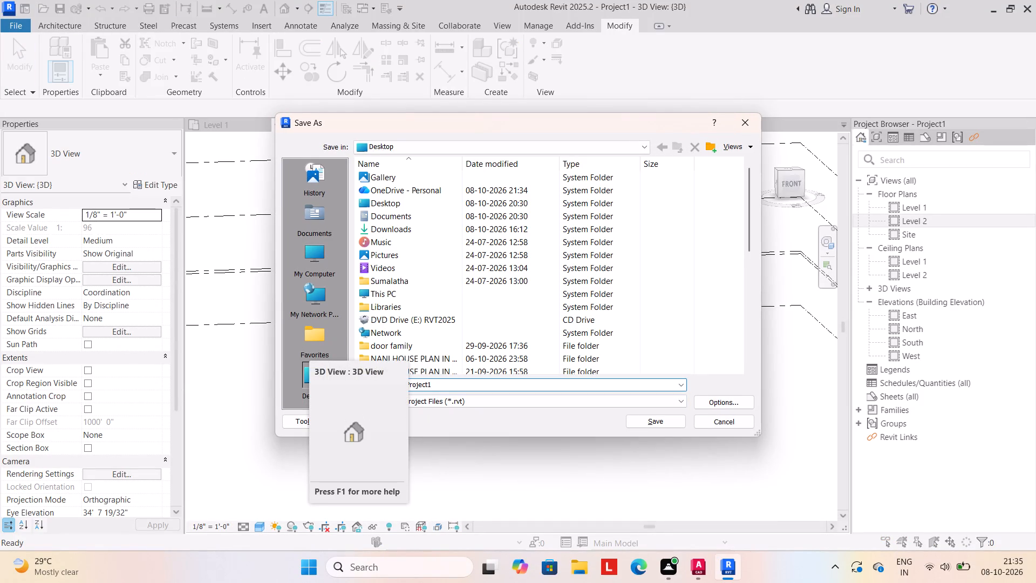
key(f)
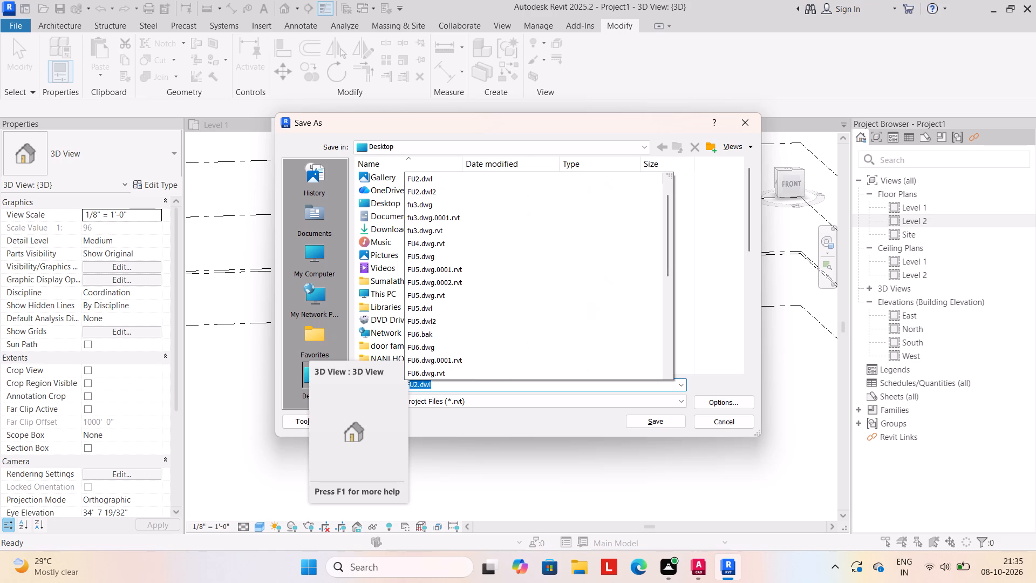
key(u)
key(8)
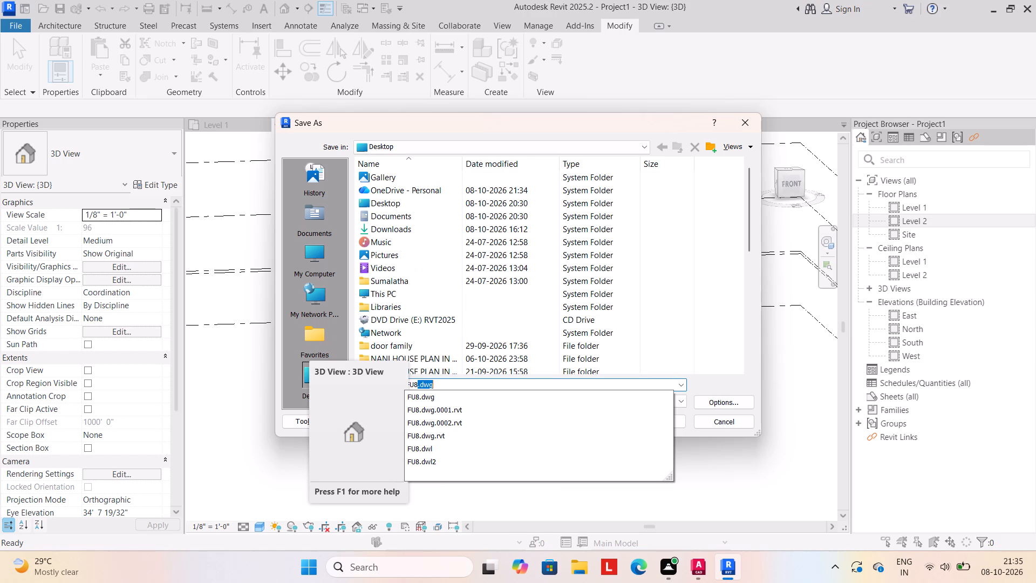
key(BackSpace)
key(BackSpace)
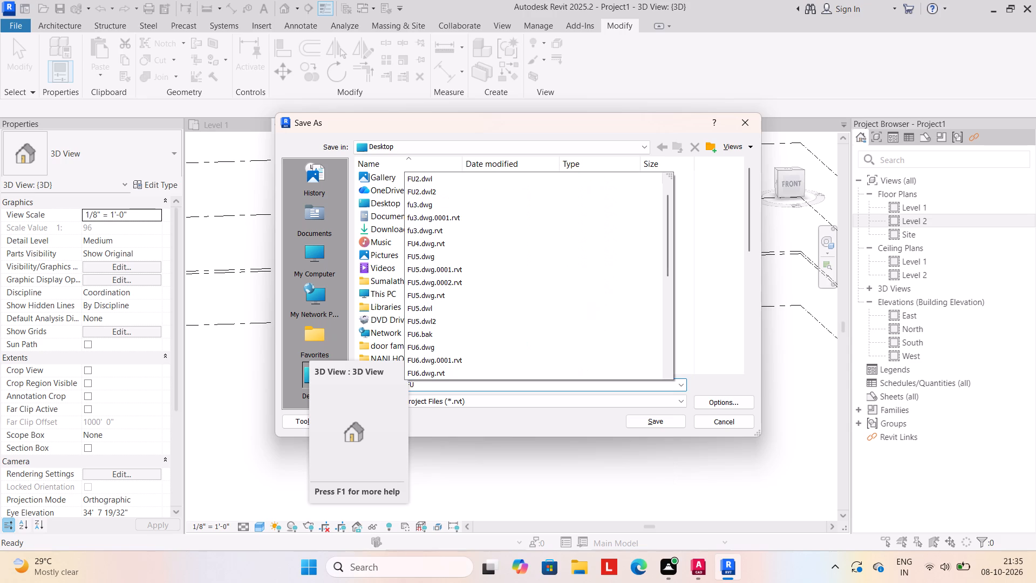
key(9)
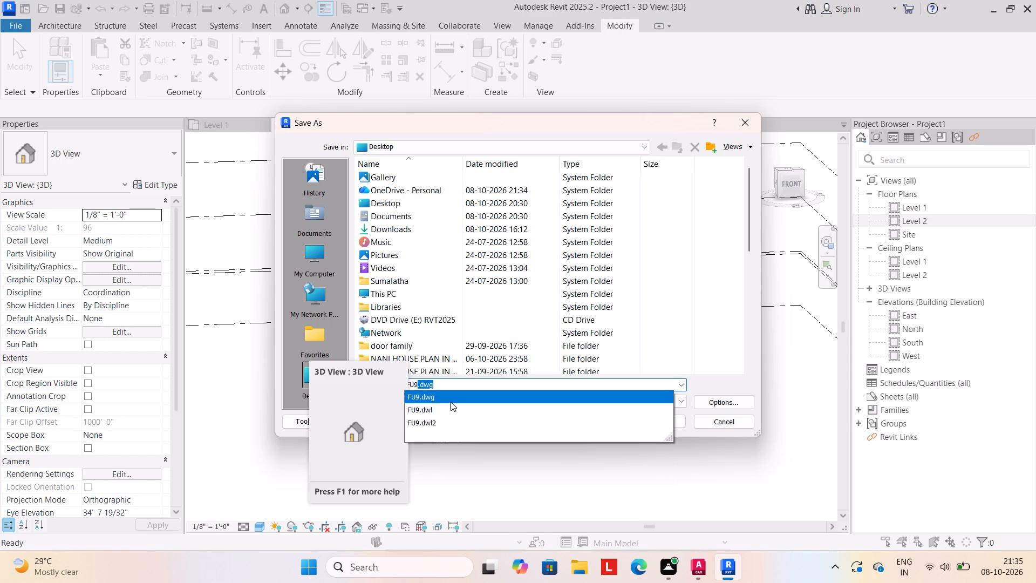
click(451, 399)
click(665, 421)
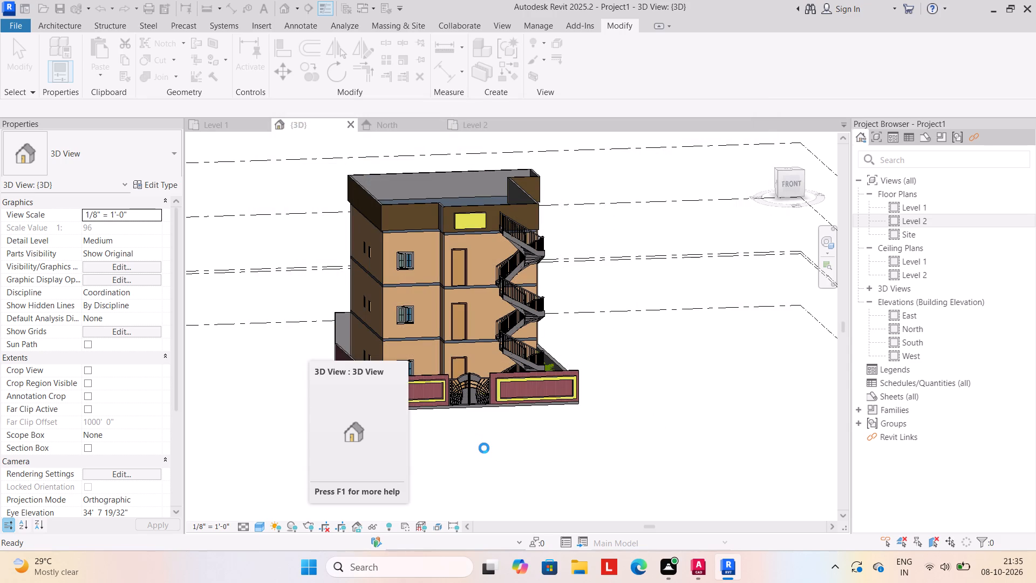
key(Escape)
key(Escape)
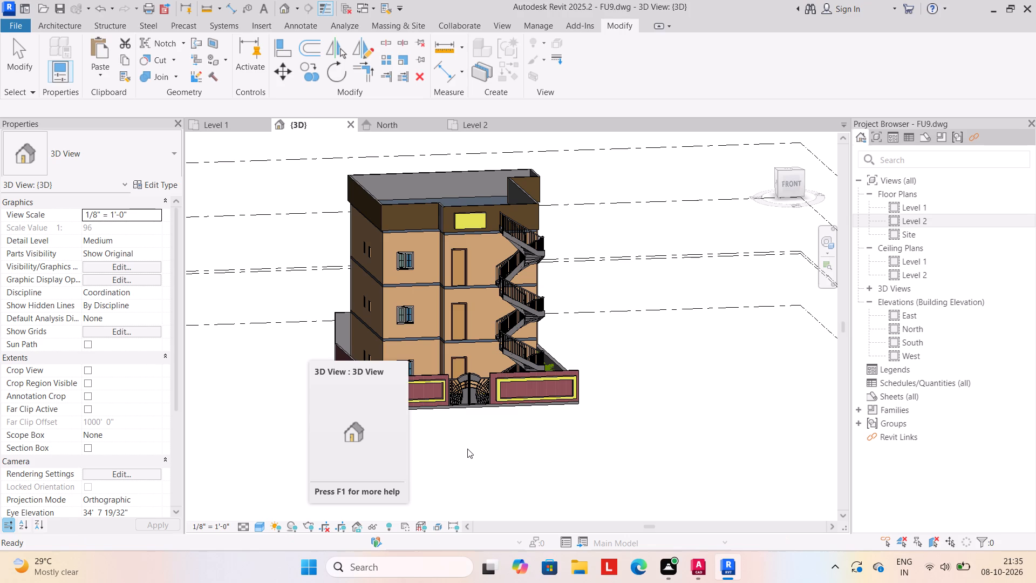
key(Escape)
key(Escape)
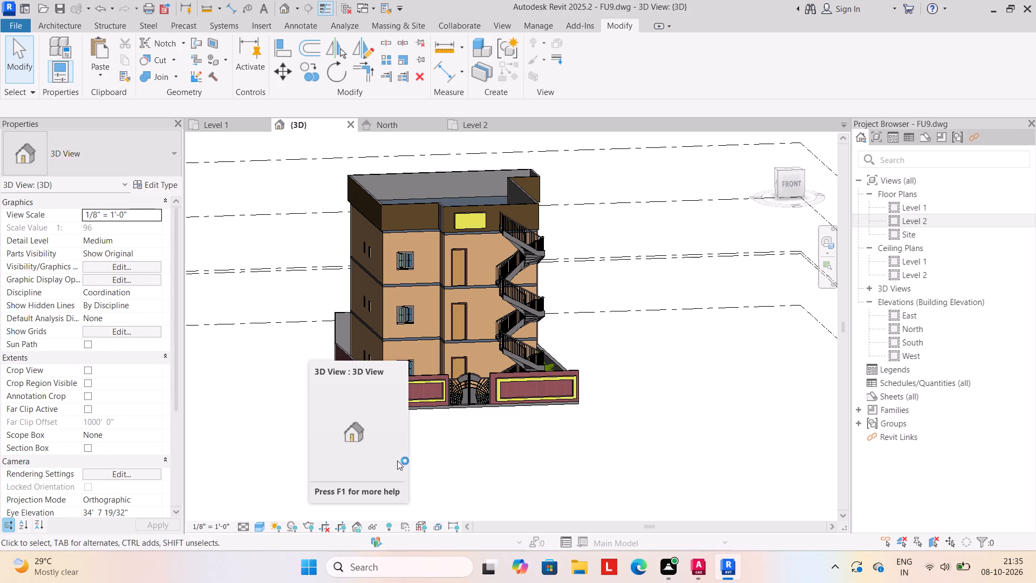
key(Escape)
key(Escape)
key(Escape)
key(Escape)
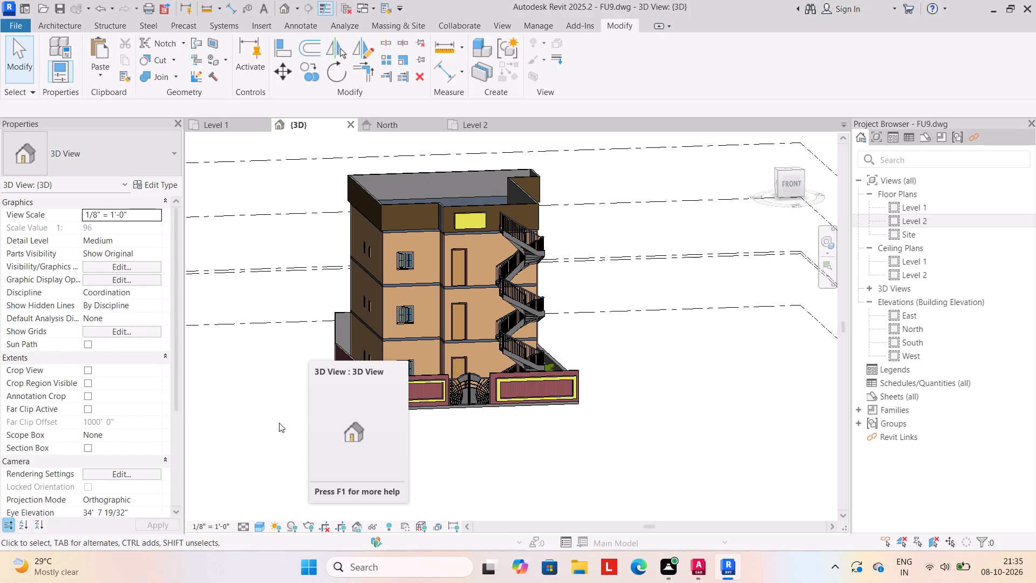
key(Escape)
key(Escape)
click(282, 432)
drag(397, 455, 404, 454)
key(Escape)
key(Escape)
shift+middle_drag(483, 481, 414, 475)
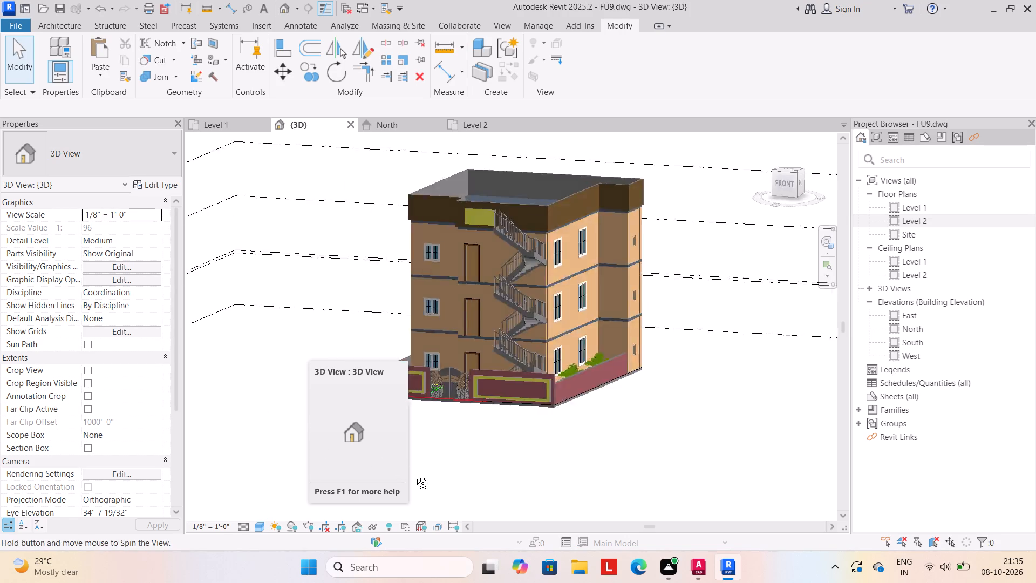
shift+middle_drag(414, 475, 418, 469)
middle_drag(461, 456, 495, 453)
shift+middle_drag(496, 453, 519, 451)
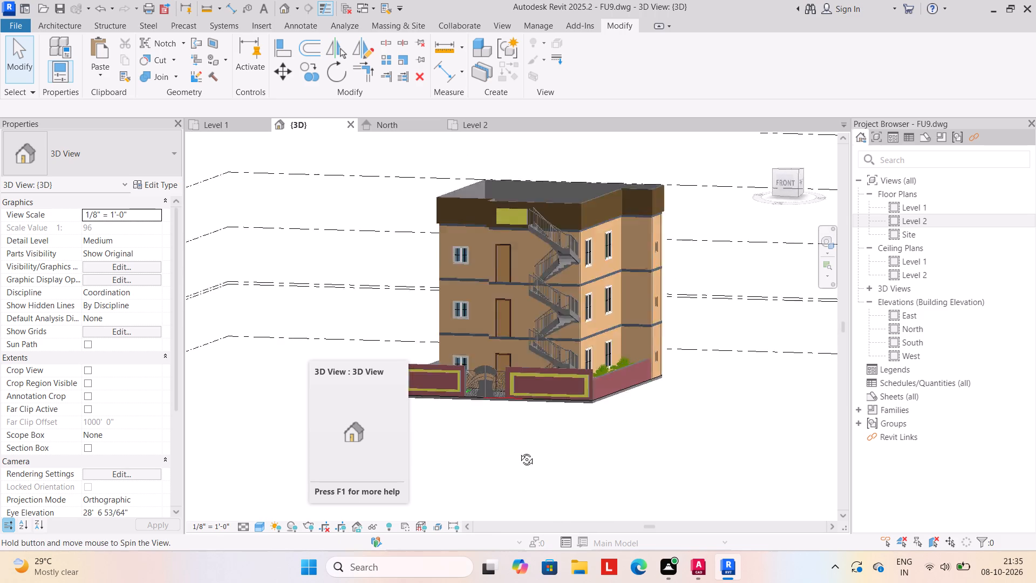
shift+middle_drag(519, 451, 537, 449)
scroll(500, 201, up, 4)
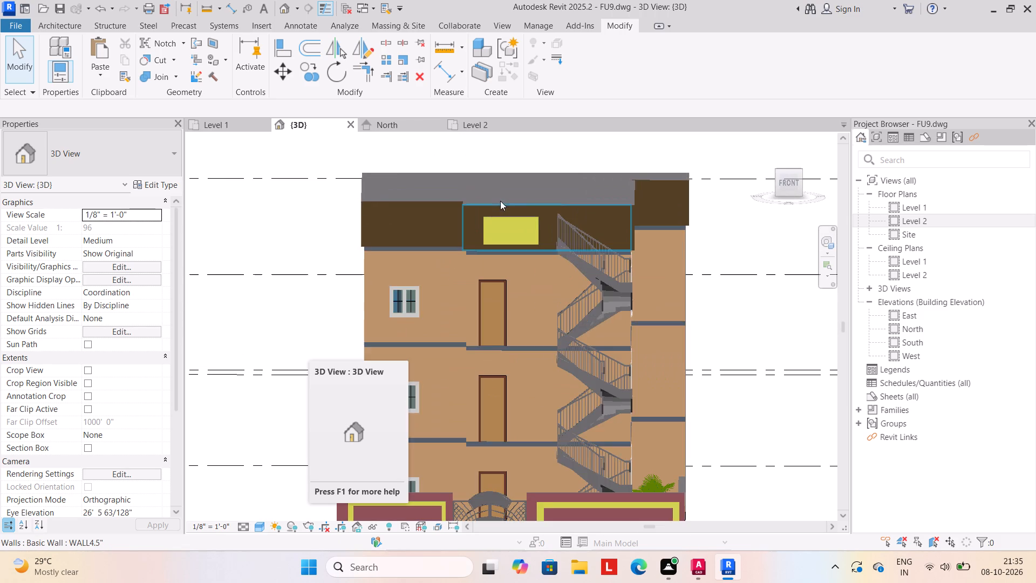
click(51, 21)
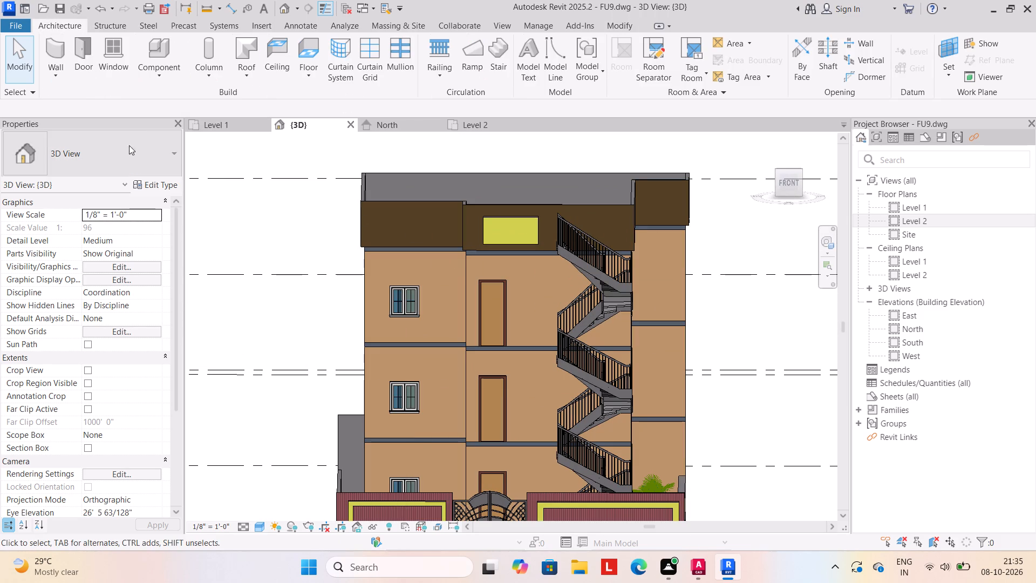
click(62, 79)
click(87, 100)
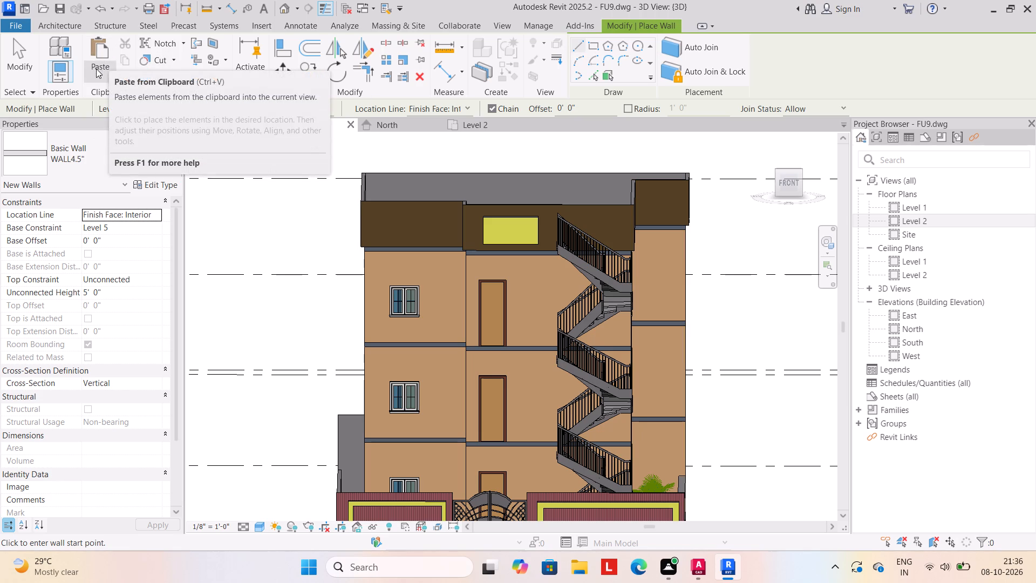
Create a new in-place model component in the Generic Models category, keeping the suggested name.
click(55, 25)
click(151, 70)
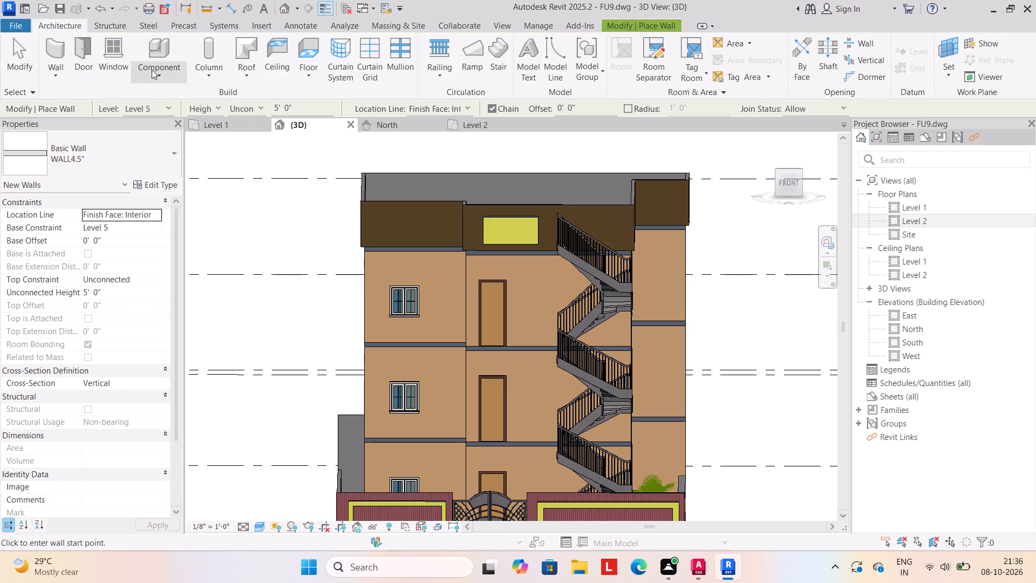
click(190, 130)
scroll(588, 246, down, 5)
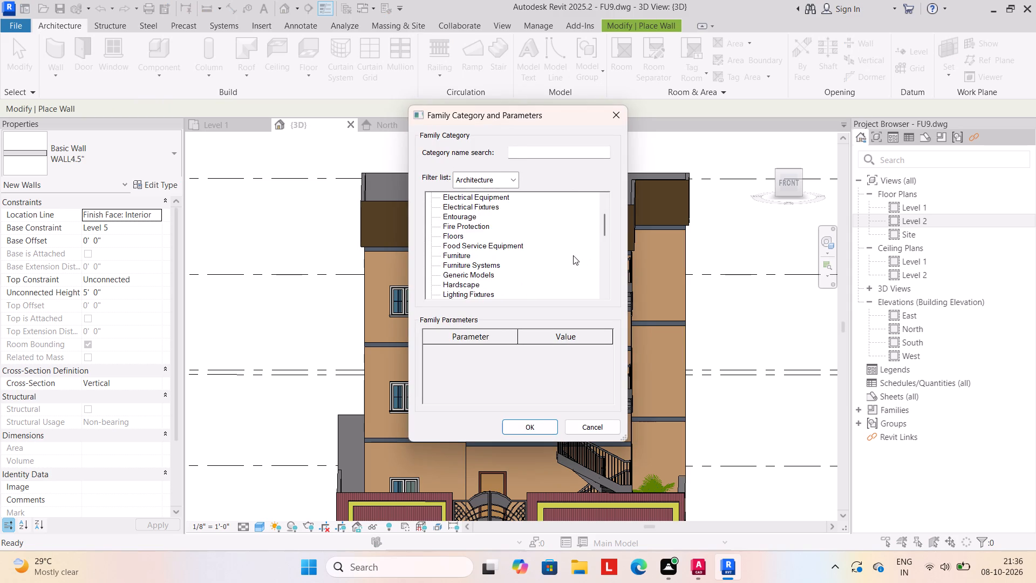
scroll(573, 254, down, 5)
click(483, 224)
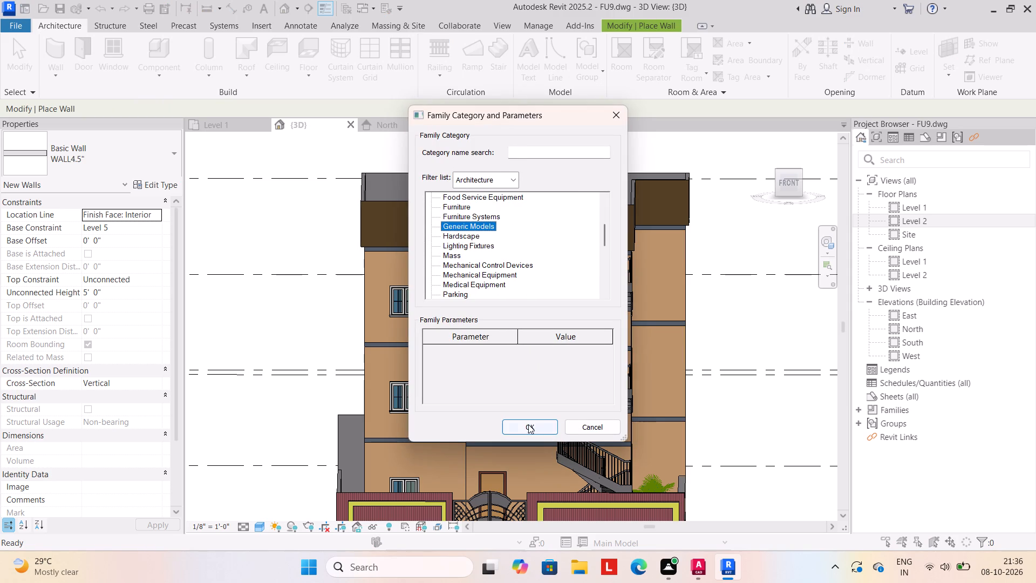
click(528, 424)
click(524, 292)
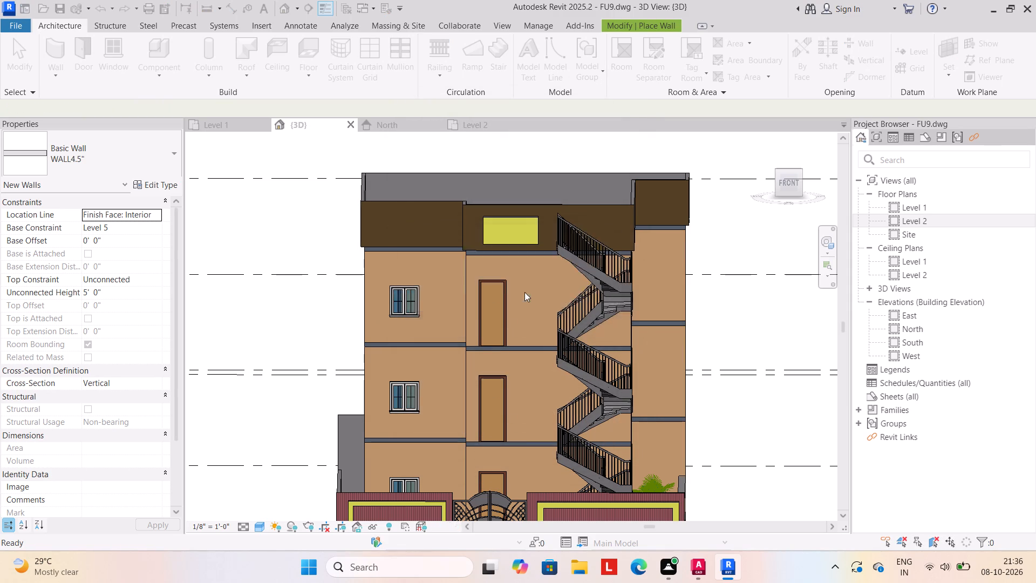
Extrude a circle of about 1'-0" radius to 1'-0" on the front parapet face above the windows, and finish the model.
click(120, 60)
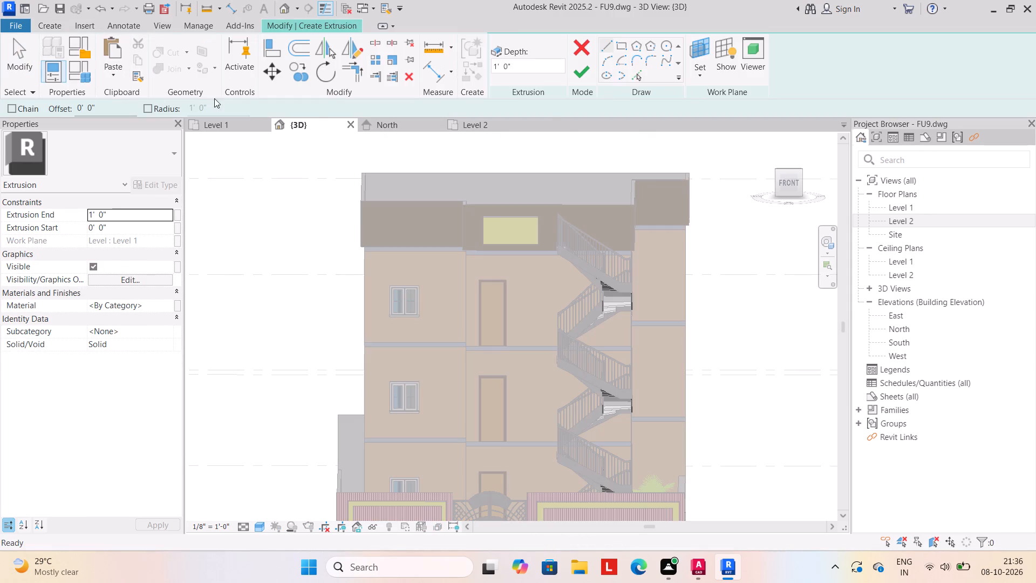
click(705, 77)
click(720, 128)
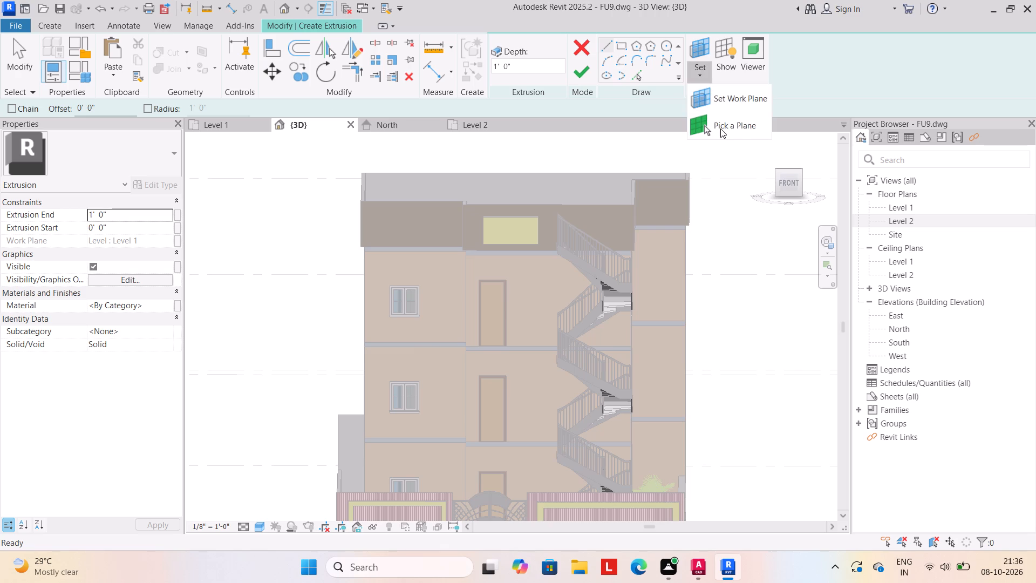
click(418, 205)
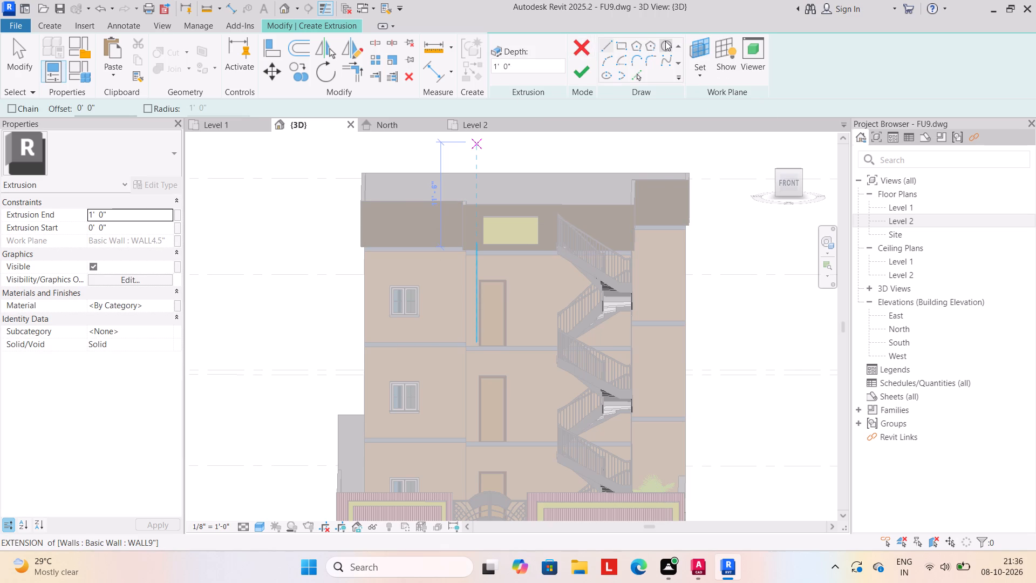
click(667, 42)
scroll(401, 216, up, 3)
click(407, 222)
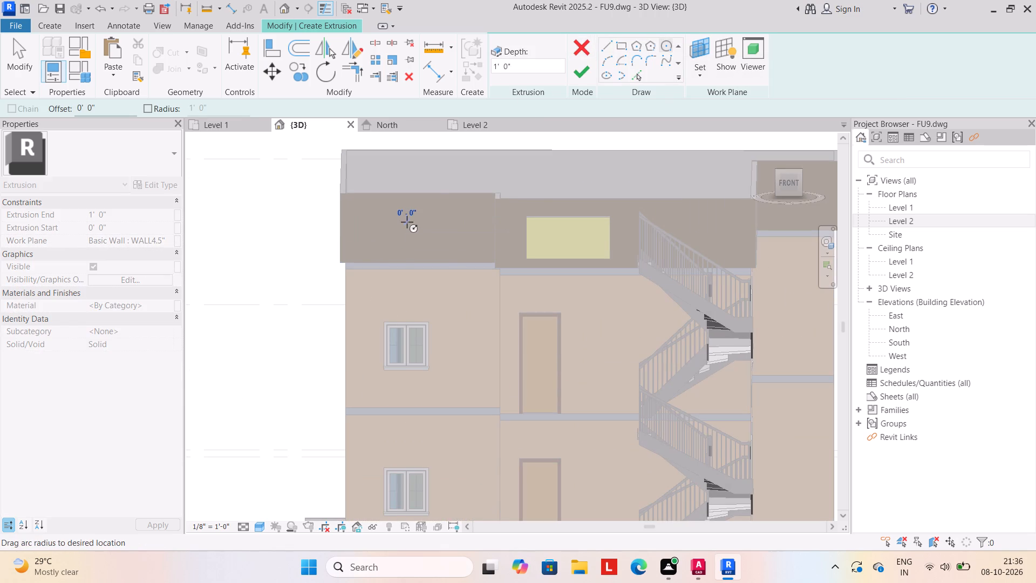
click(424, 216)
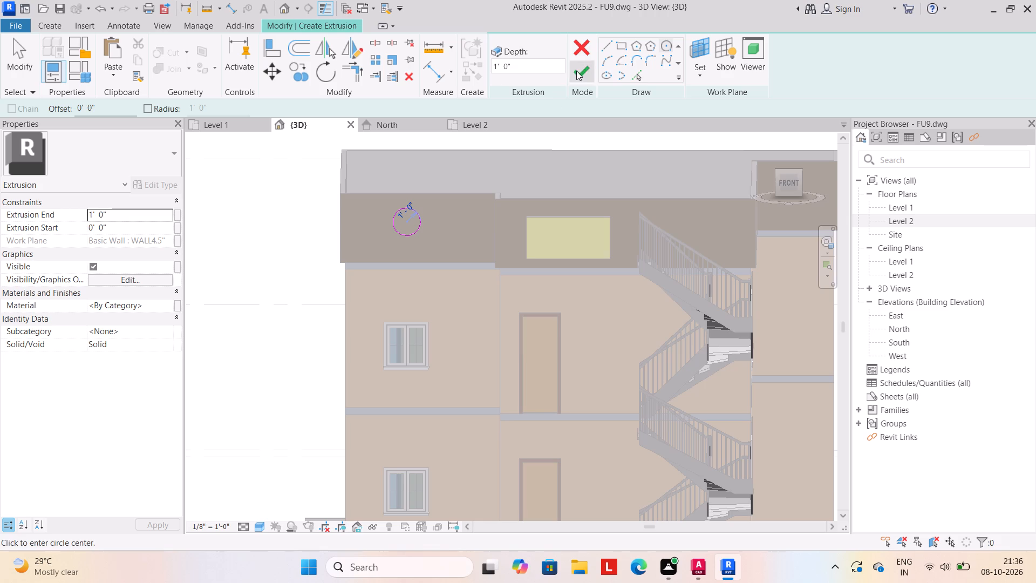
click(576, 71)
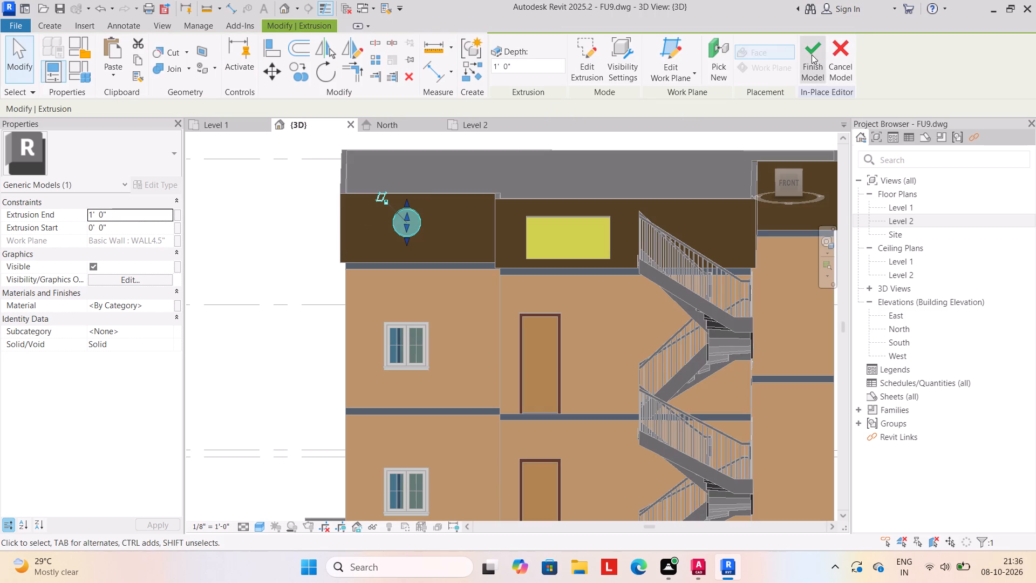
click(812, 55)
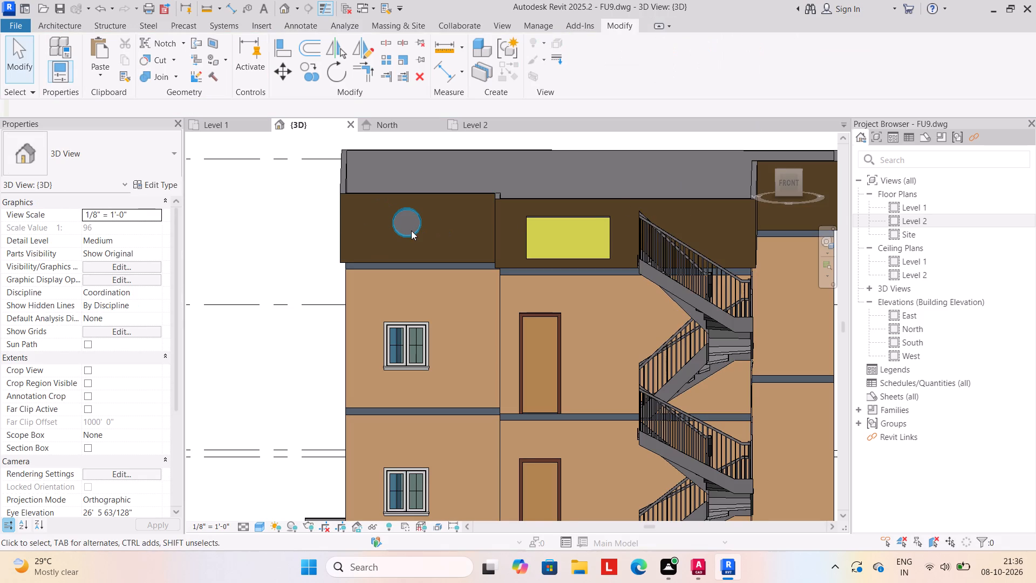
Edit the circular parapet model in place, paint its front face with the sheets material, and finish the model.
click(411, 231)
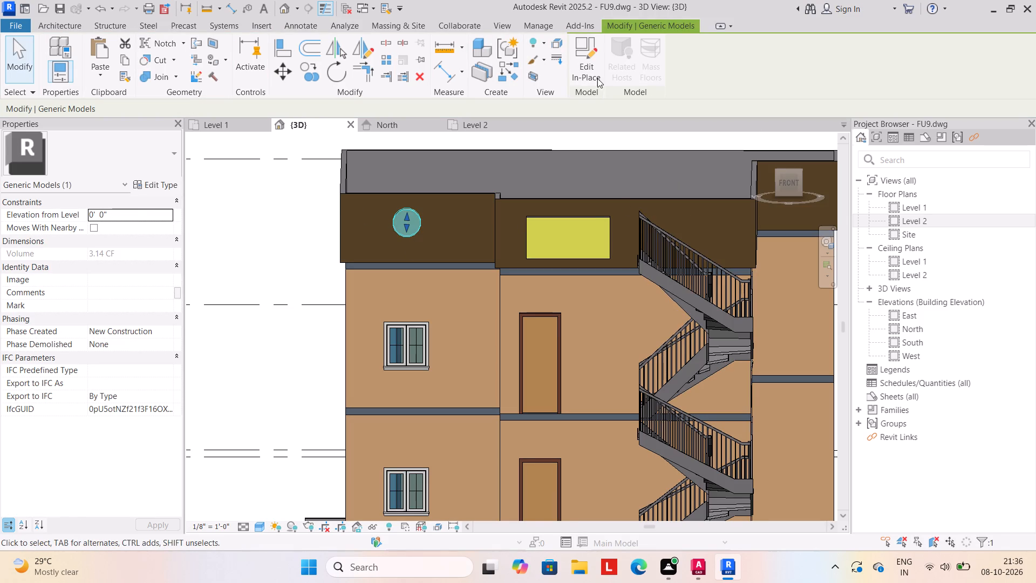
click(585, 65)
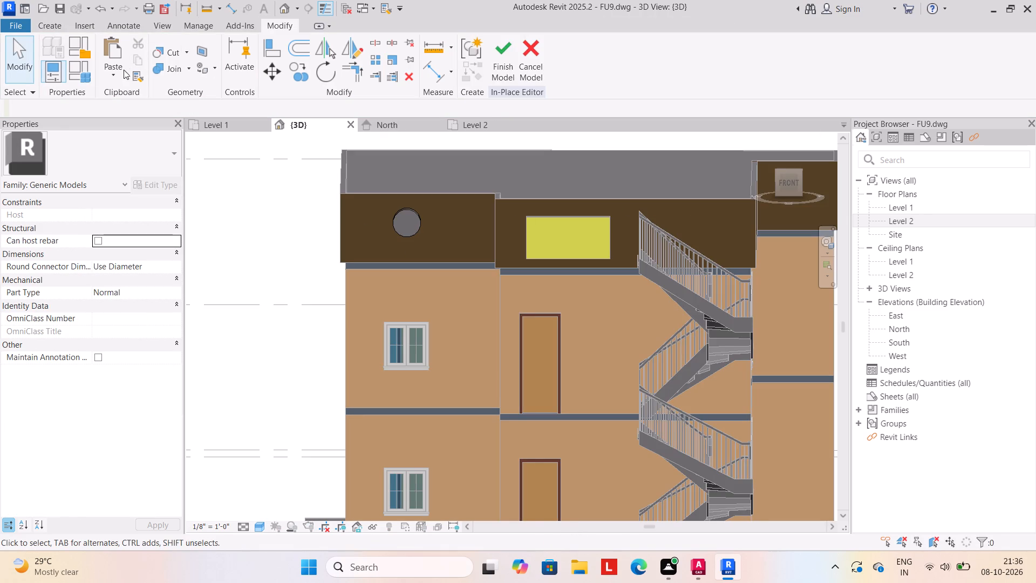
click(213, 66)
click(220, 86)
scroll(112, 185, up, 1)
scroll(112, 206, down, 3)
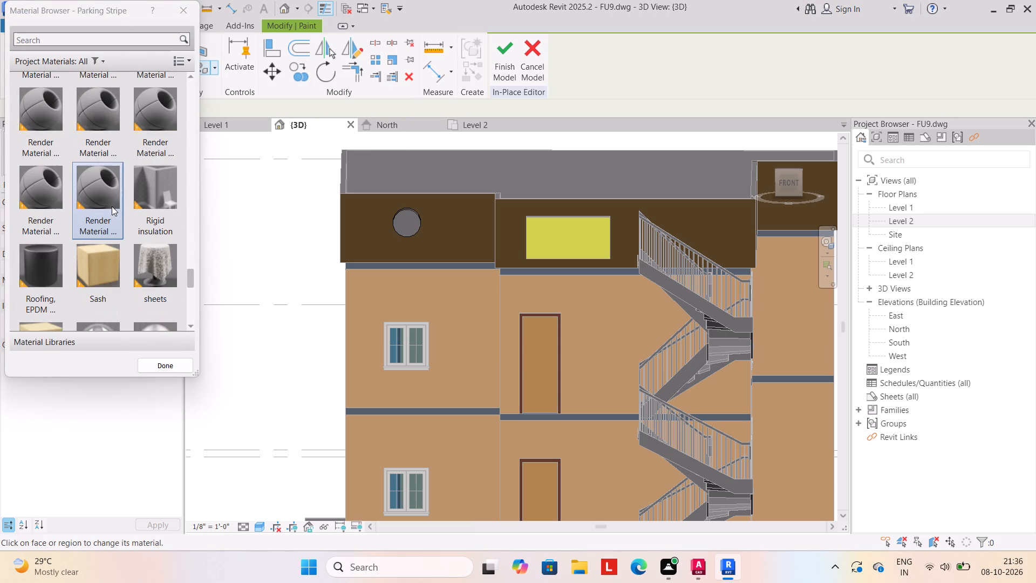
click(159, 255)
click(407, 227)
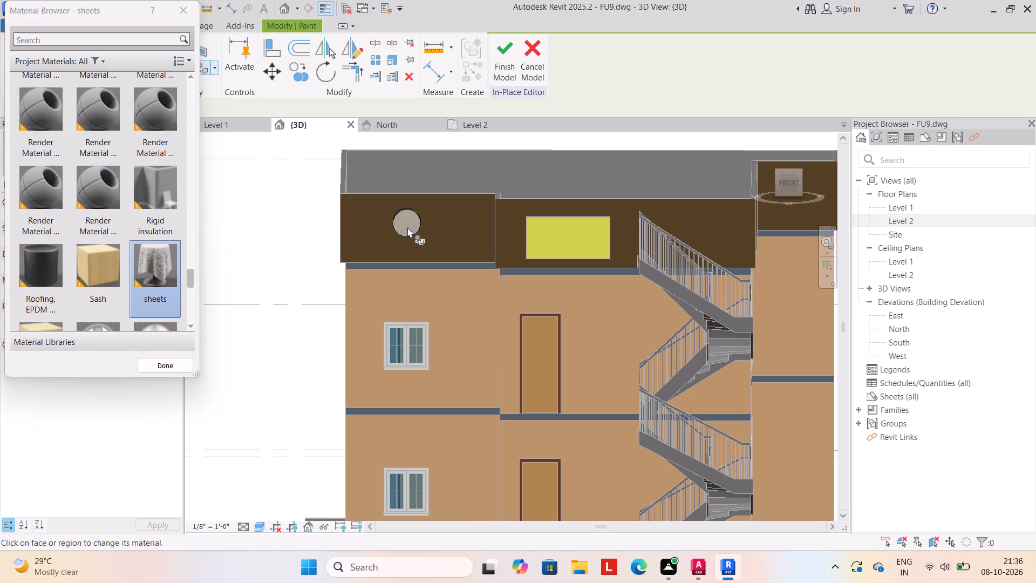
click(502, 55)
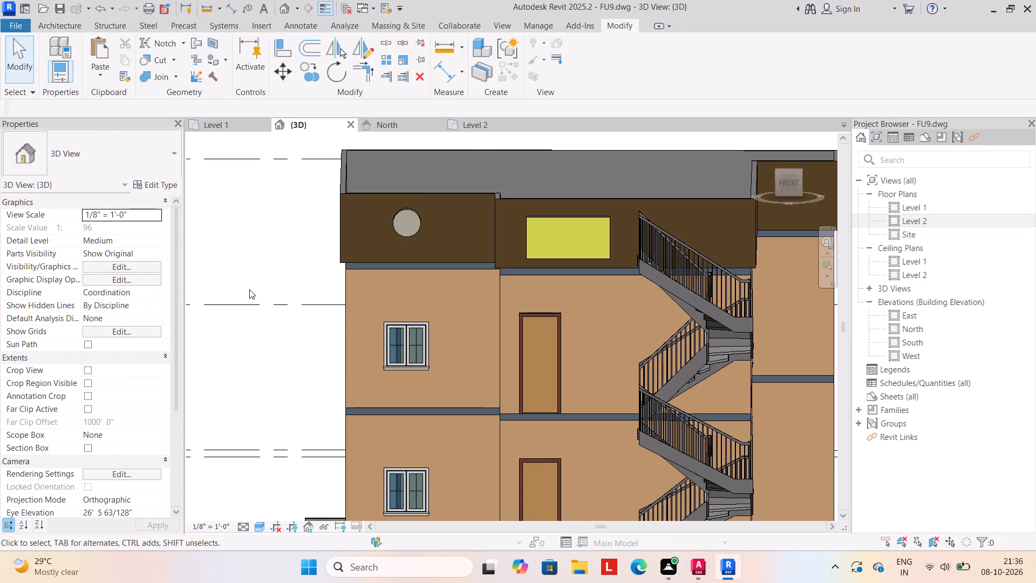
click(235, 249)
scroll(240, 245, down, 4)
scroll(314, 318, down, 2)
middle_drag(314, 318, 382, 259)
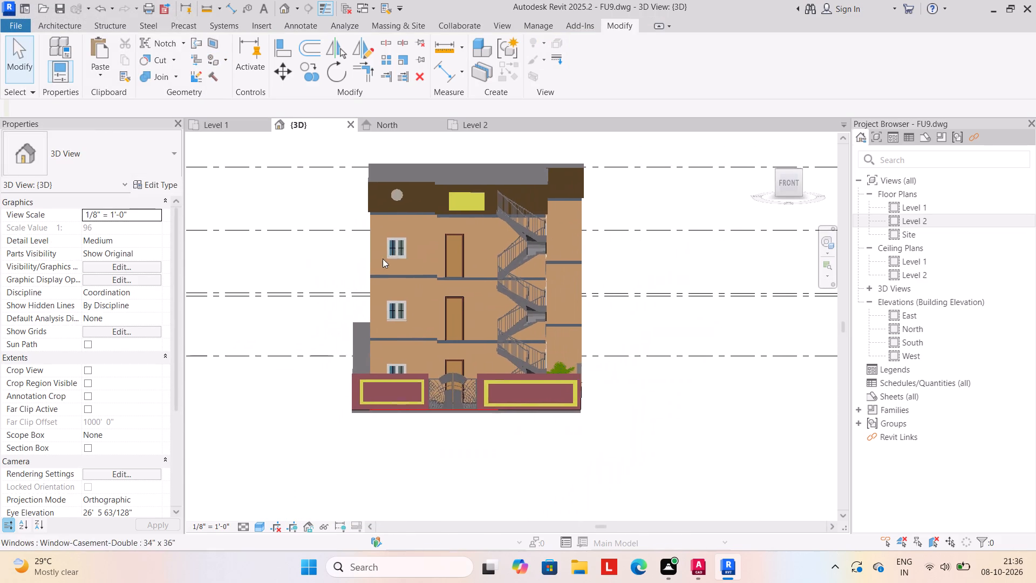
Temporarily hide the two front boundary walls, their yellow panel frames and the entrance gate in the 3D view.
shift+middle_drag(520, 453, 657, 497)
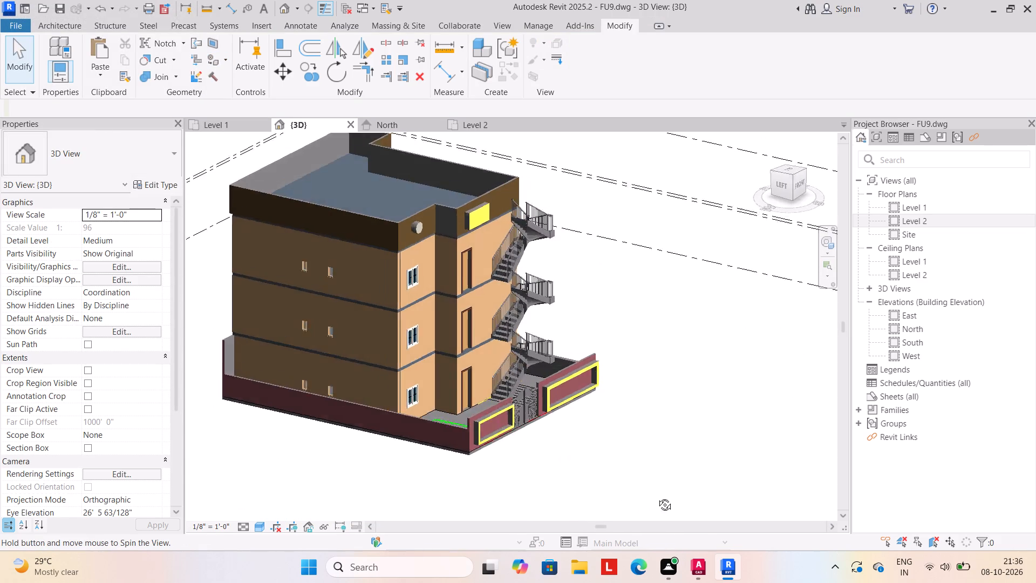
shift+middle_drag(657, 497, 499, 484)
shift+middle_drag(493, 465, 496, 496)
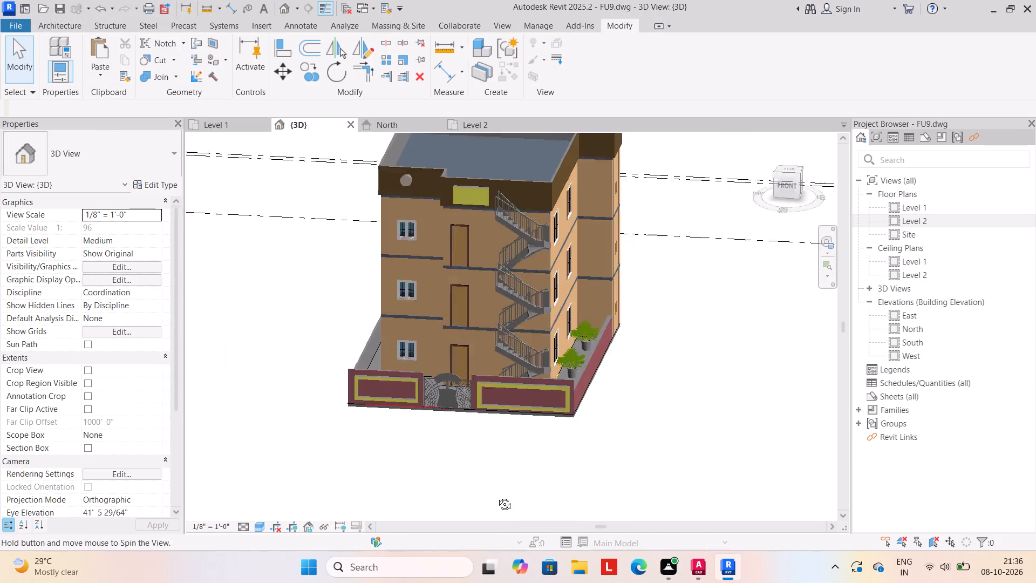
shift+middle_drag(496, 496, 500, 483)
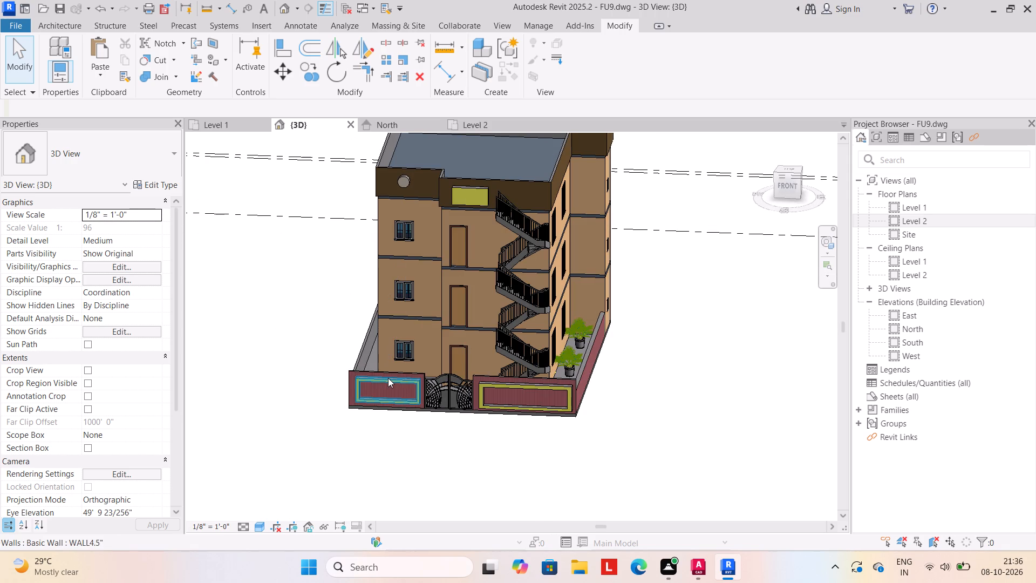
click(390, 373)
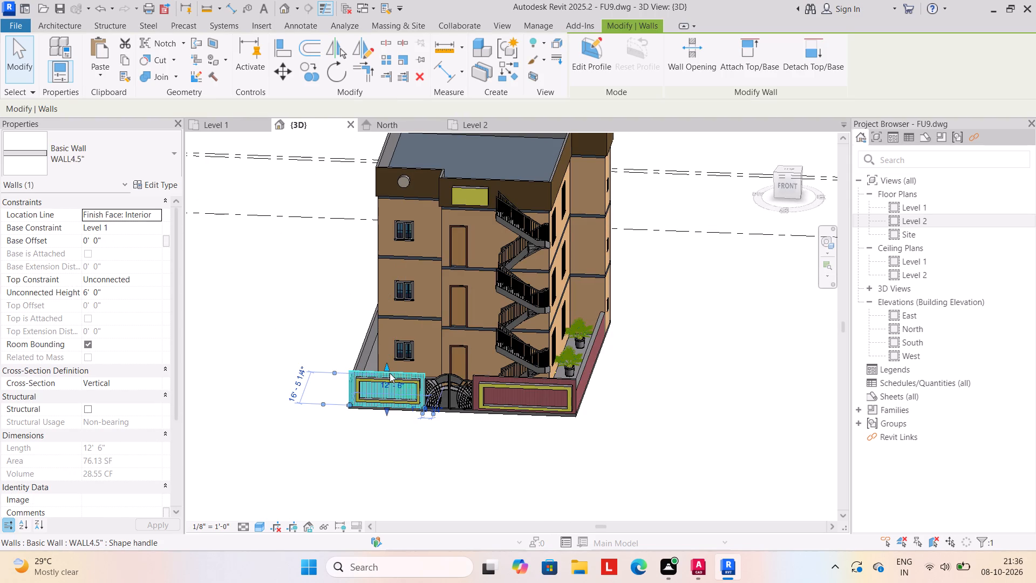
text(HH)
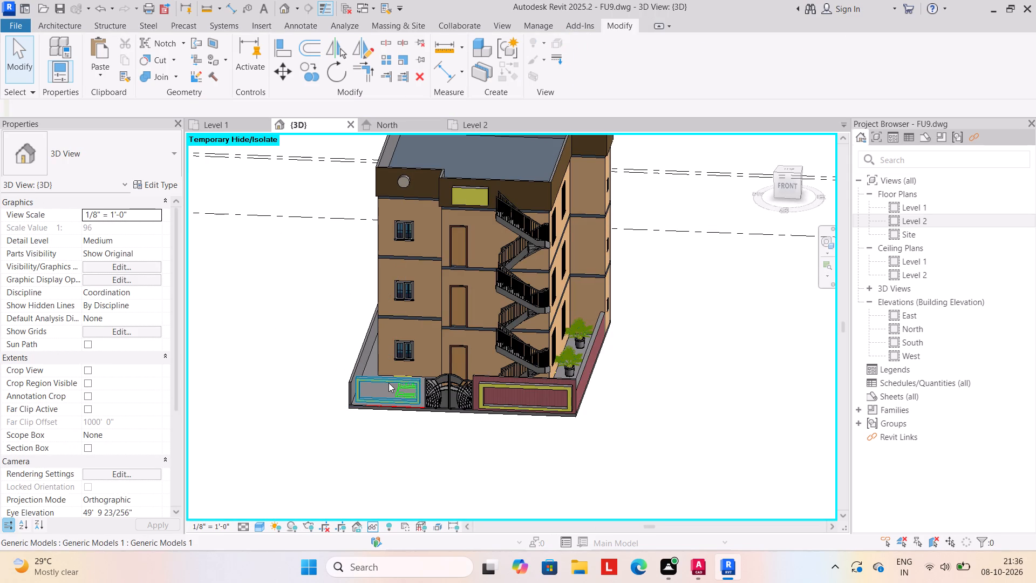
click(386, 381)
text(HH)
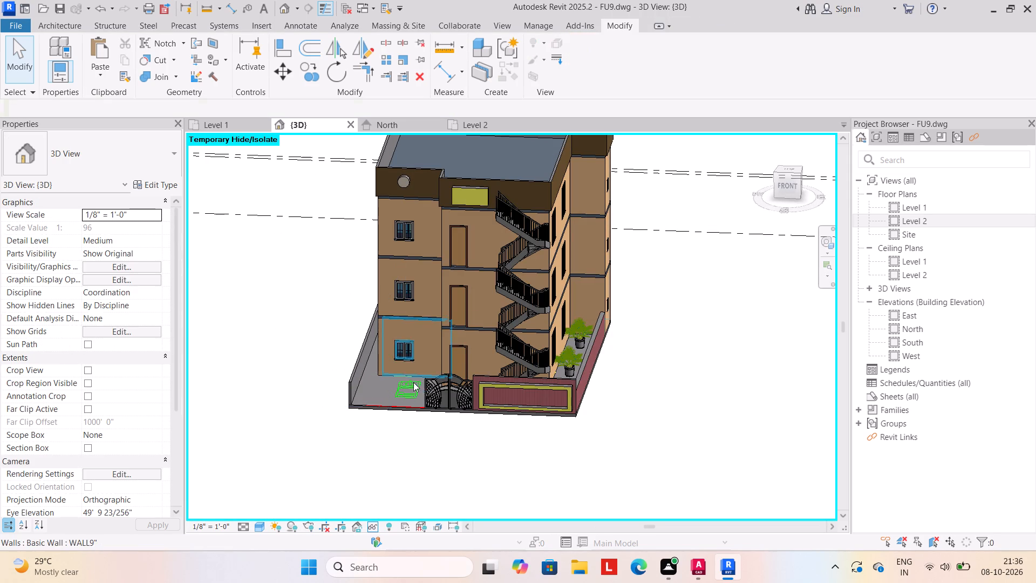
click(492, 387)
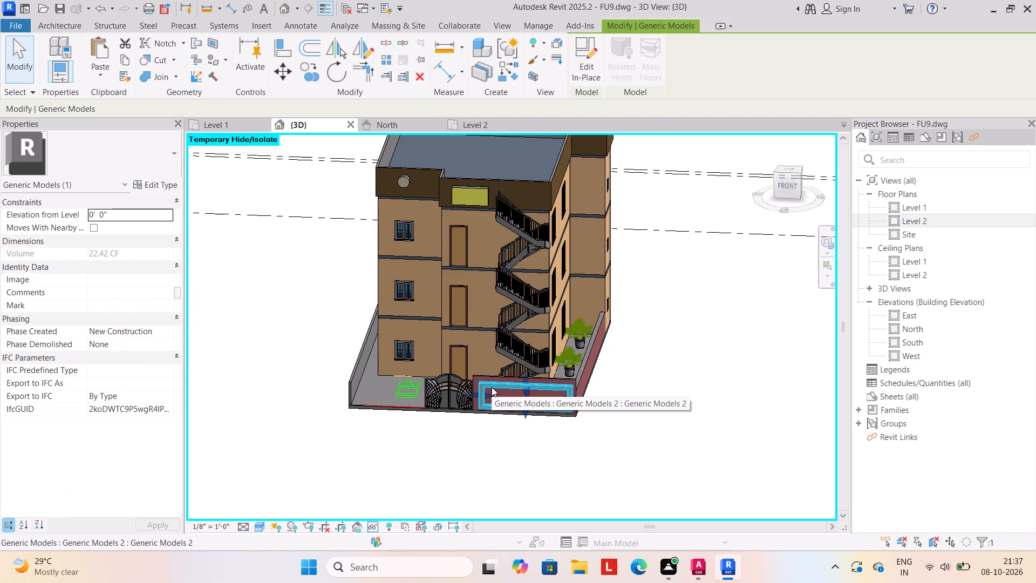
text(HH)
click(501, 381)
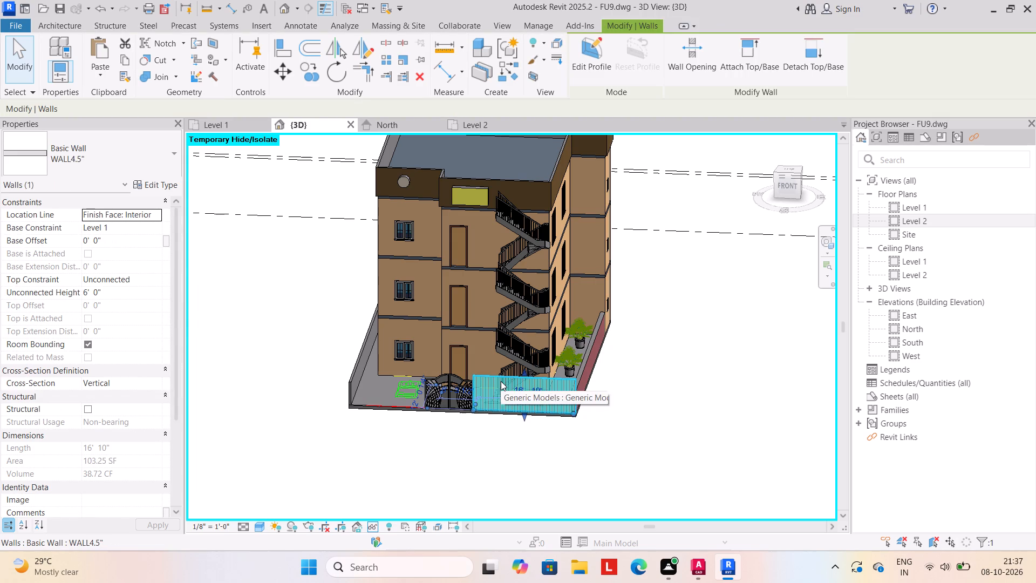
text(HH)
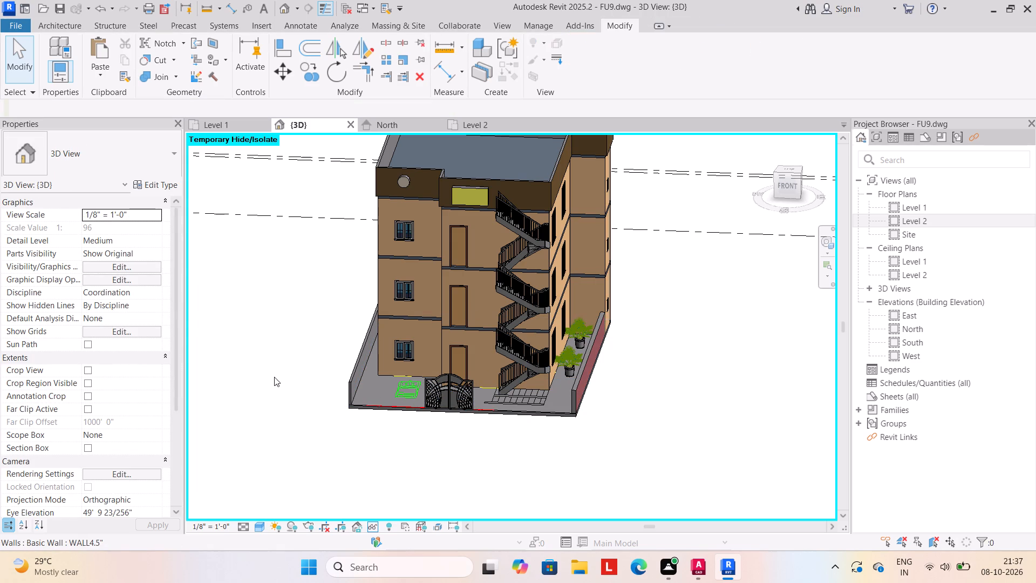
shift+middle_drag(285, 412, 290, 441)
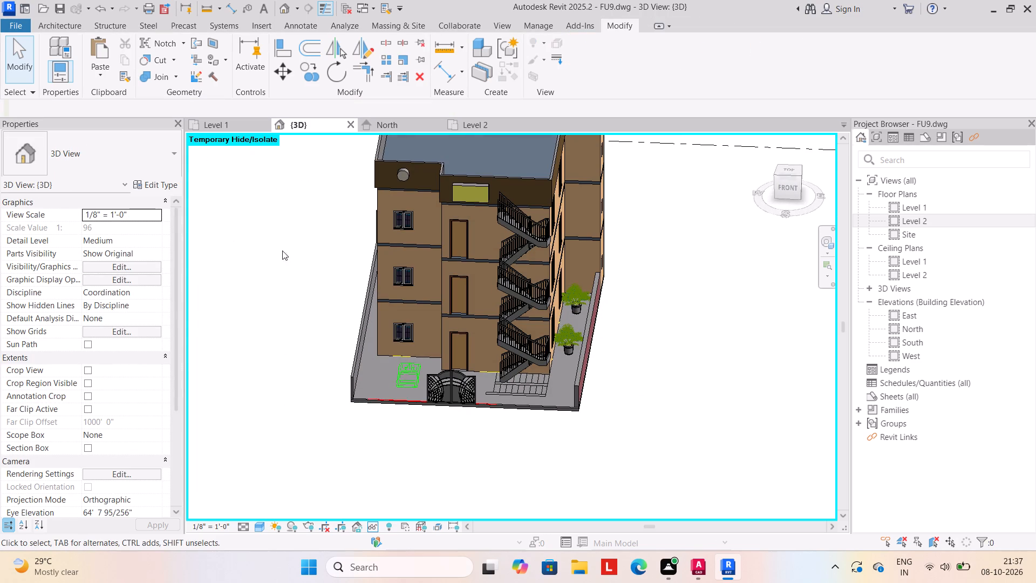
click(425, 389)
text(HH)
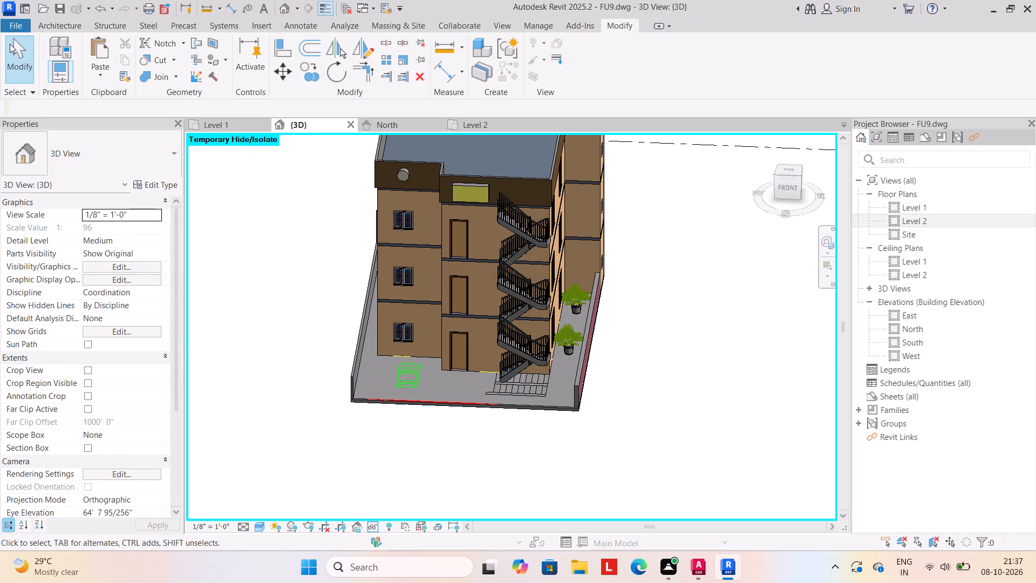
Load the 2012 Audi A8 car family from the cars folder for component placement.
click(52, 23)
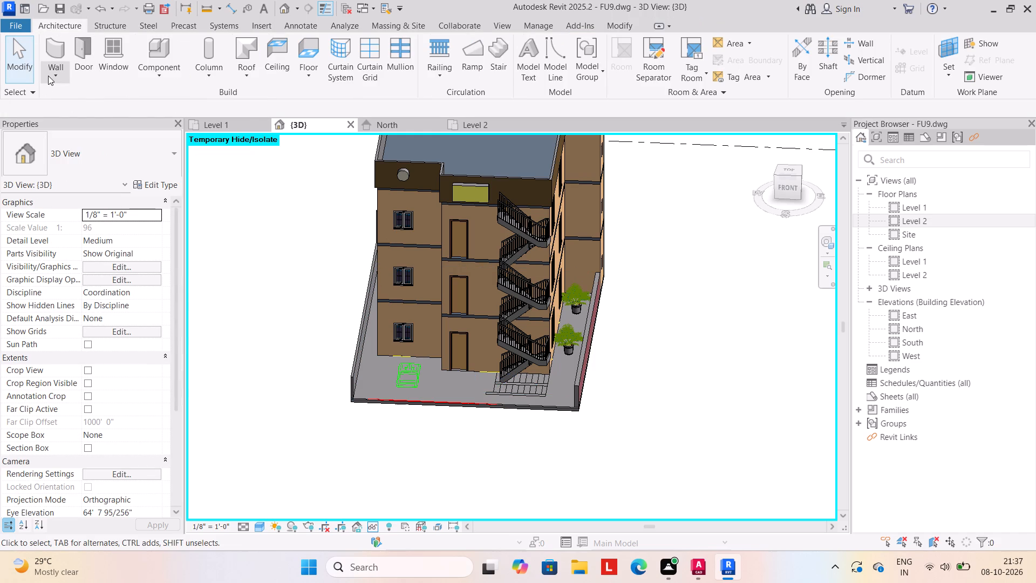
click(154, 78)
click(181, 108)
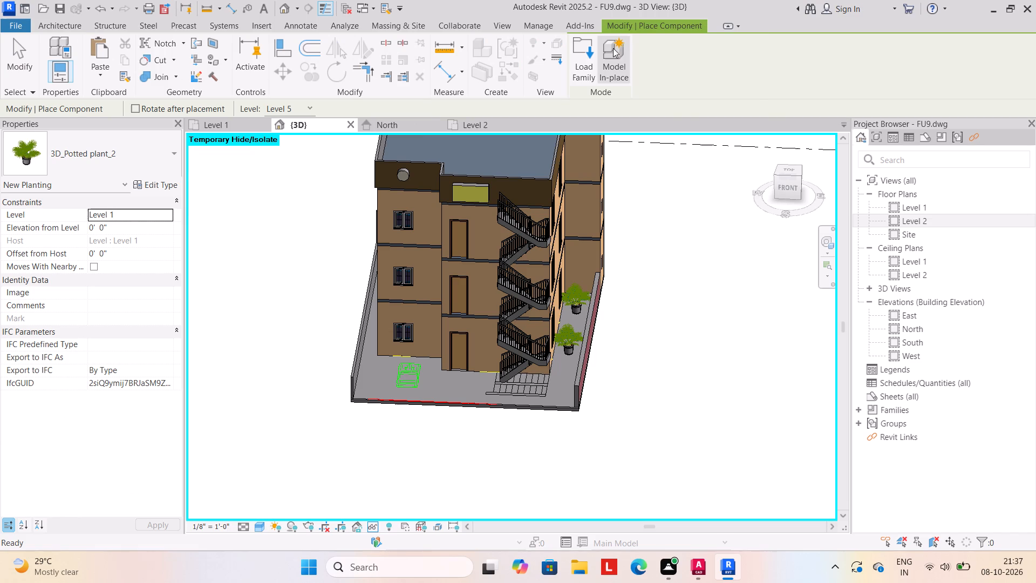
click(585, 56)
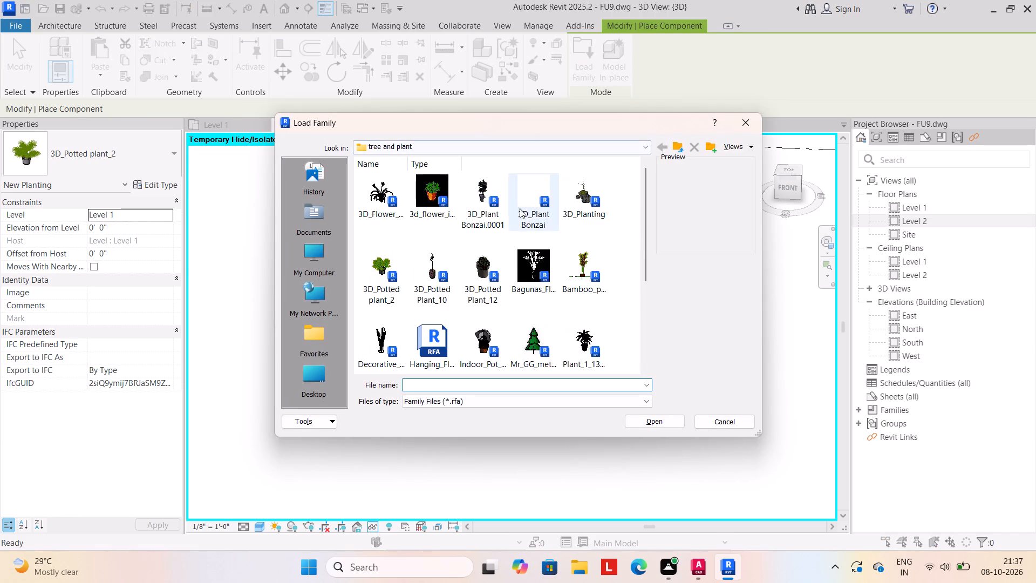
scroll(528, 221, down, 2)
click(676, 145)
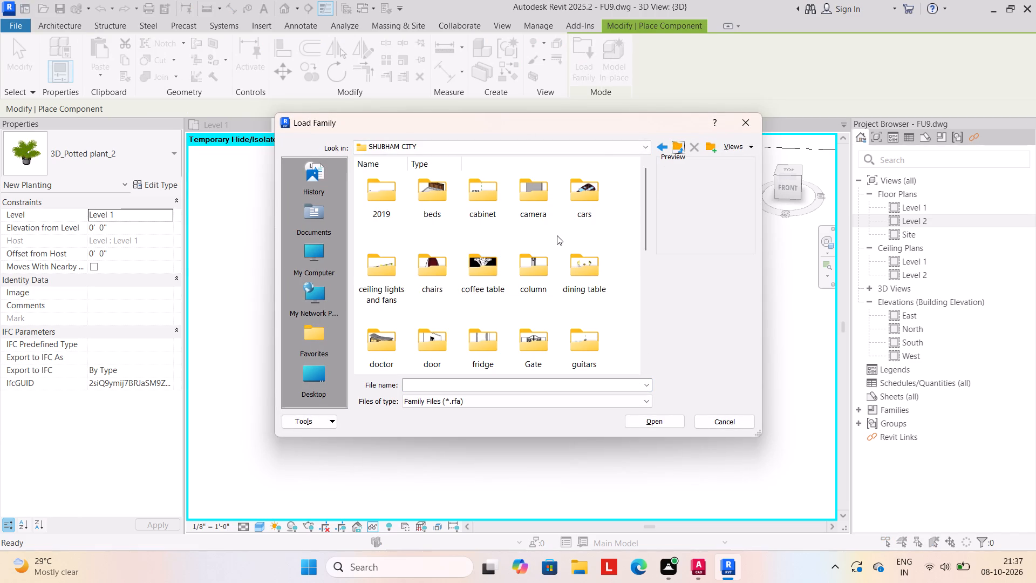
double_click(577, 206)
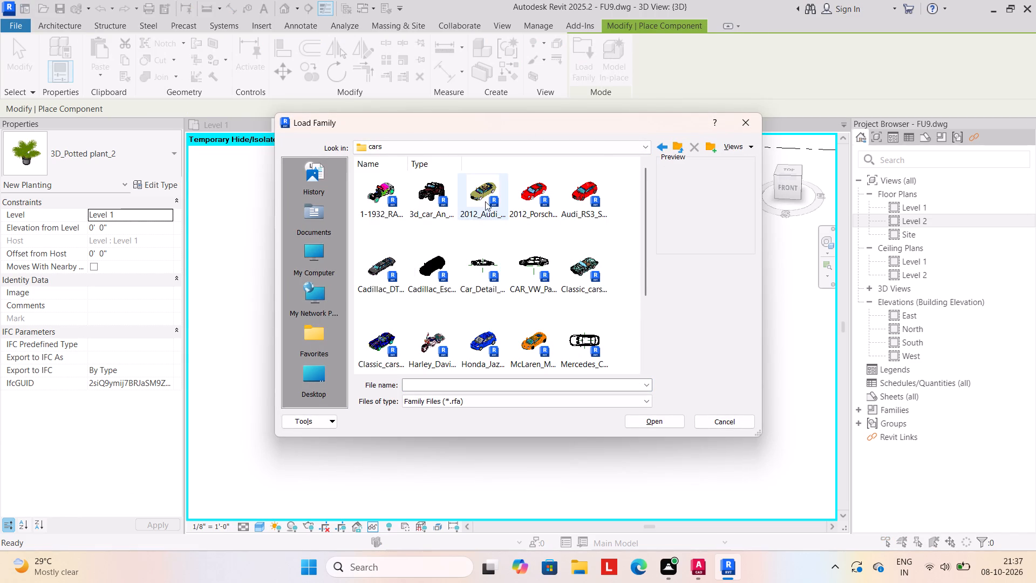
click(481, 193)
click(643, 418)
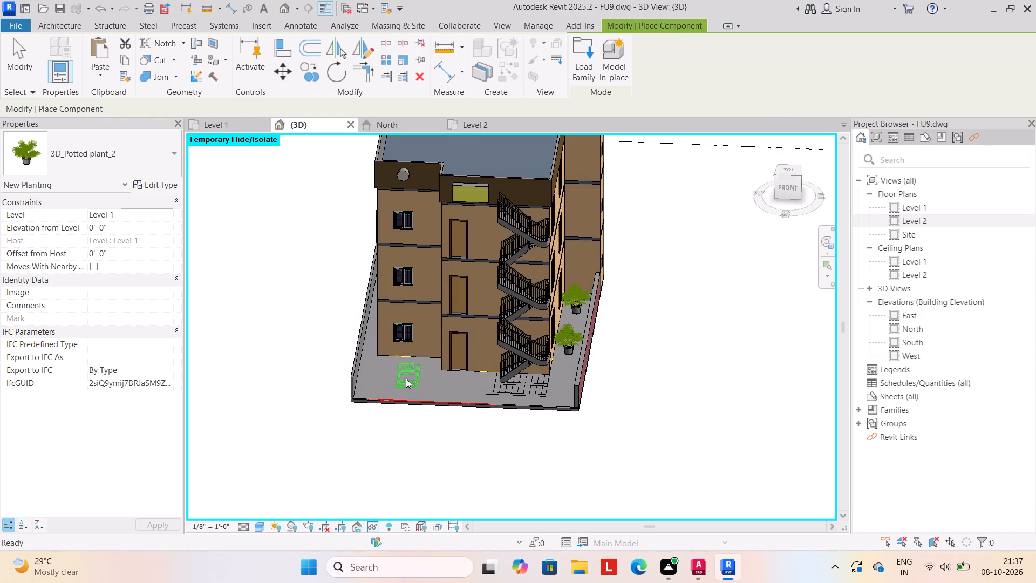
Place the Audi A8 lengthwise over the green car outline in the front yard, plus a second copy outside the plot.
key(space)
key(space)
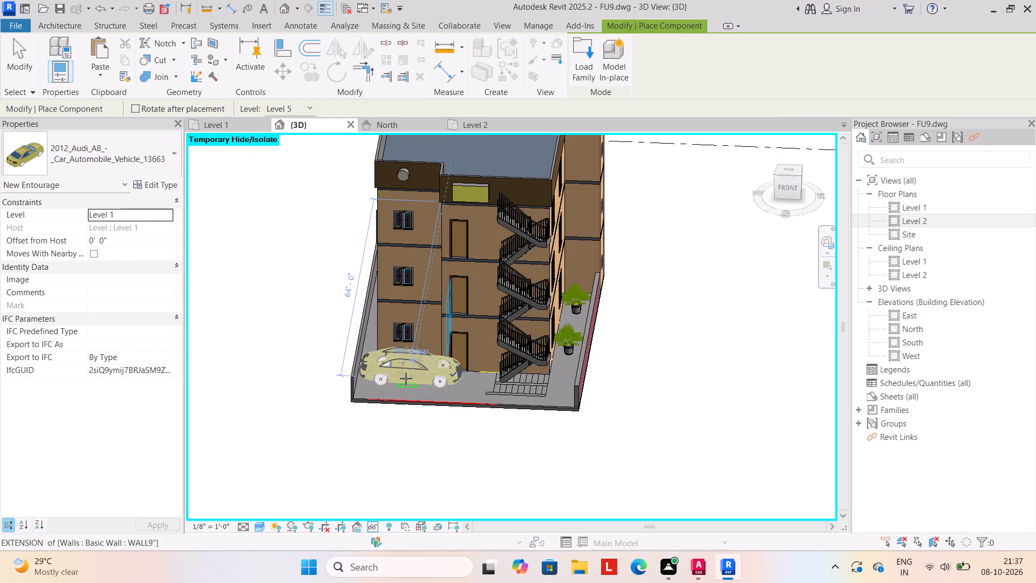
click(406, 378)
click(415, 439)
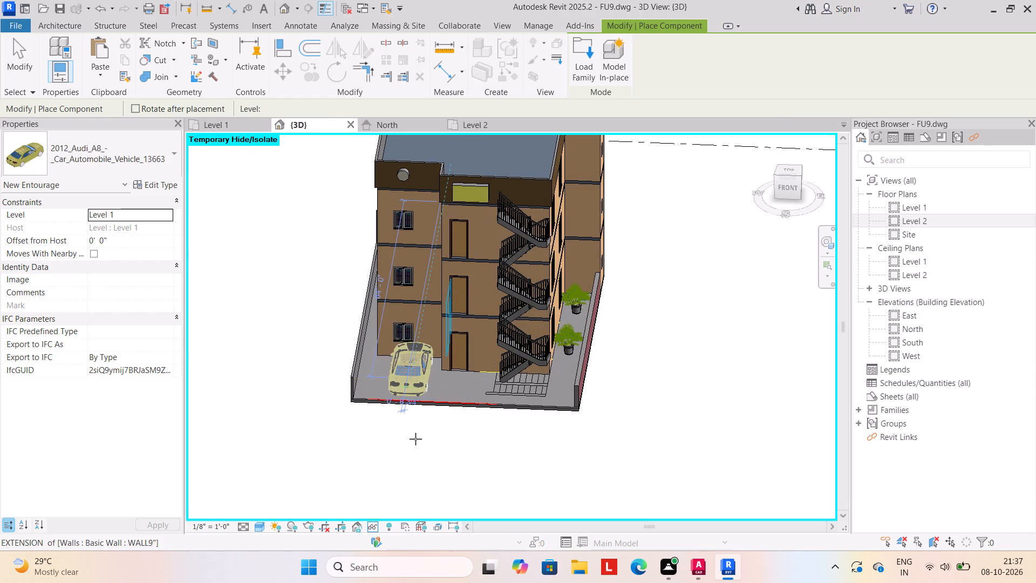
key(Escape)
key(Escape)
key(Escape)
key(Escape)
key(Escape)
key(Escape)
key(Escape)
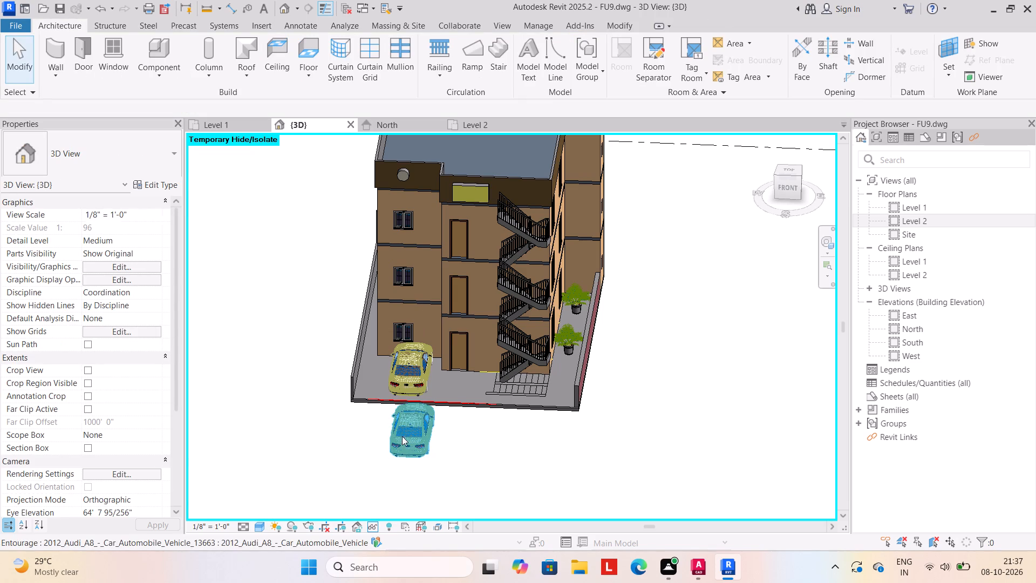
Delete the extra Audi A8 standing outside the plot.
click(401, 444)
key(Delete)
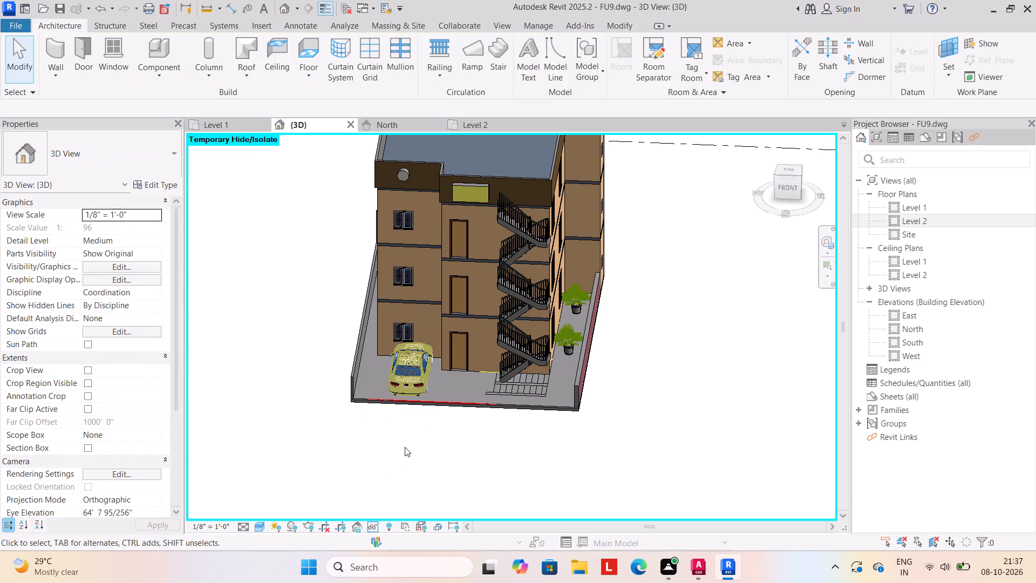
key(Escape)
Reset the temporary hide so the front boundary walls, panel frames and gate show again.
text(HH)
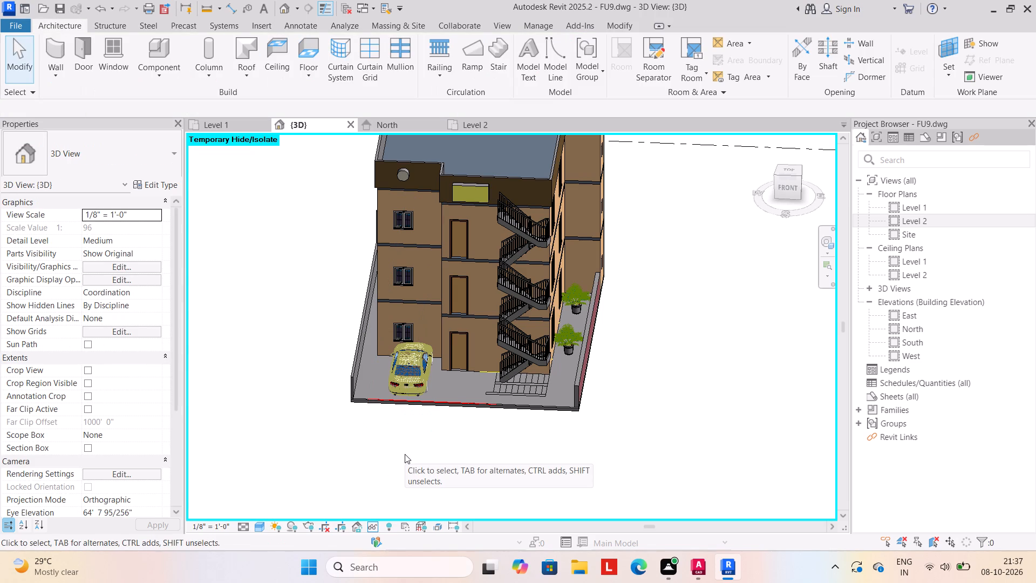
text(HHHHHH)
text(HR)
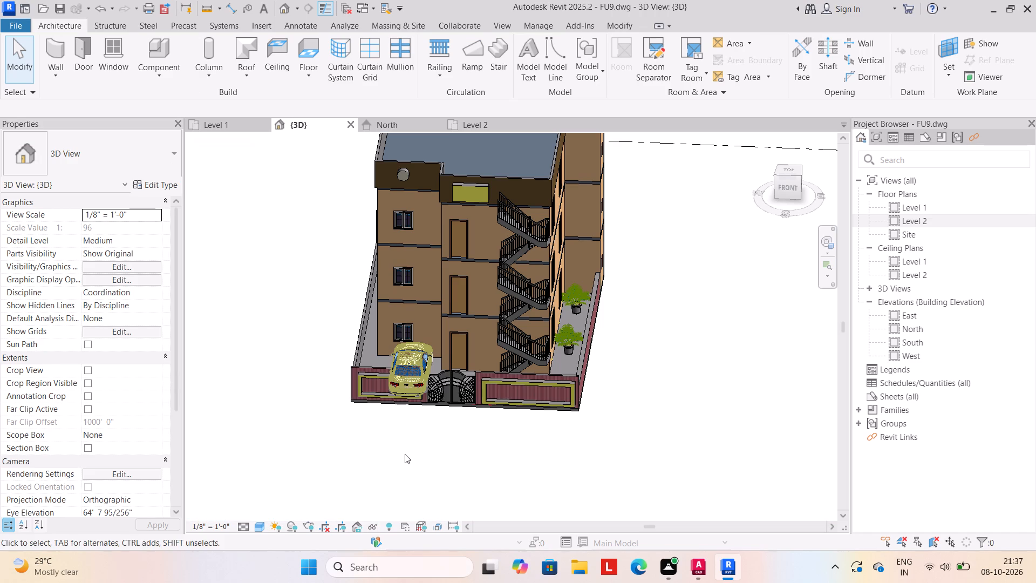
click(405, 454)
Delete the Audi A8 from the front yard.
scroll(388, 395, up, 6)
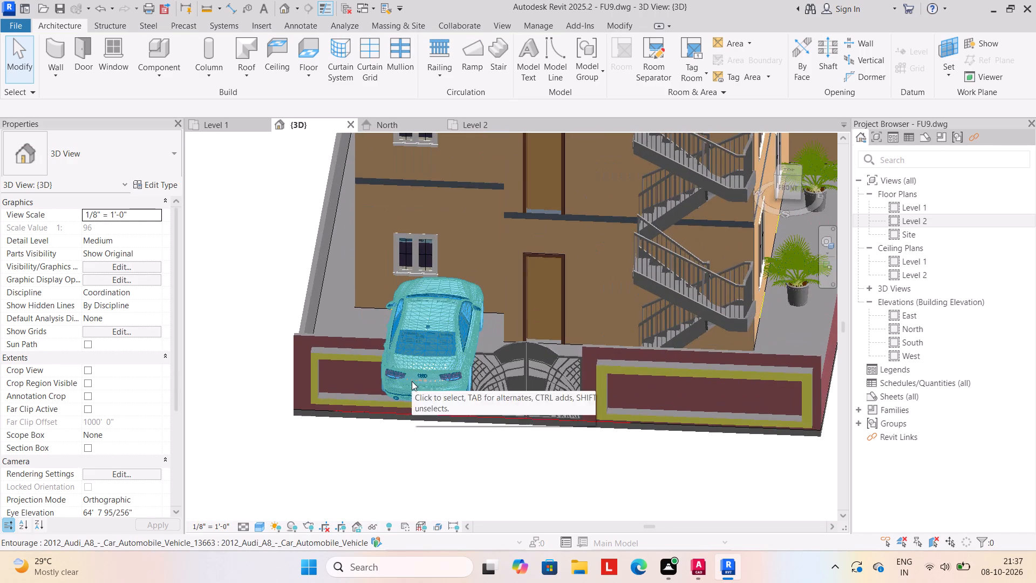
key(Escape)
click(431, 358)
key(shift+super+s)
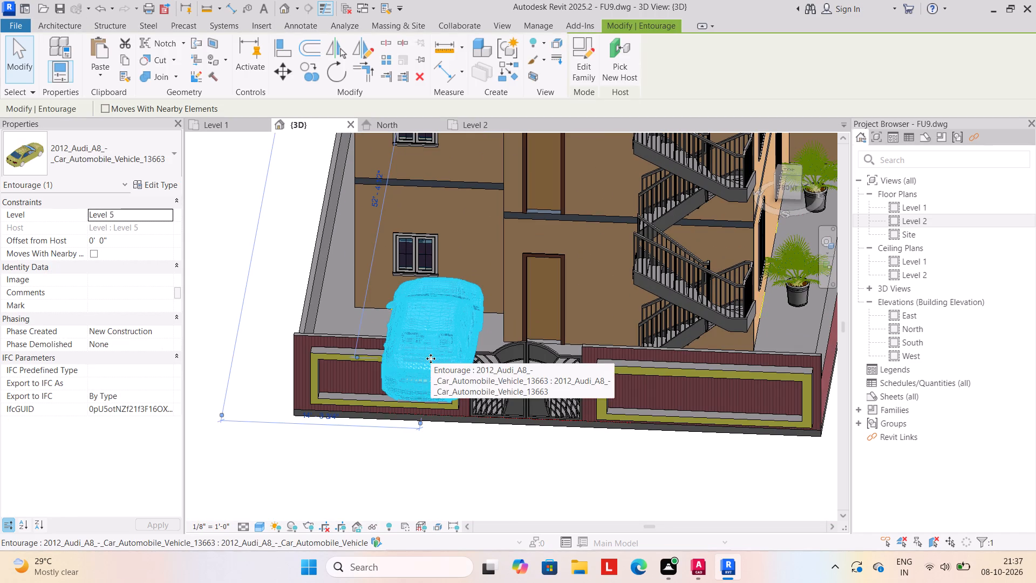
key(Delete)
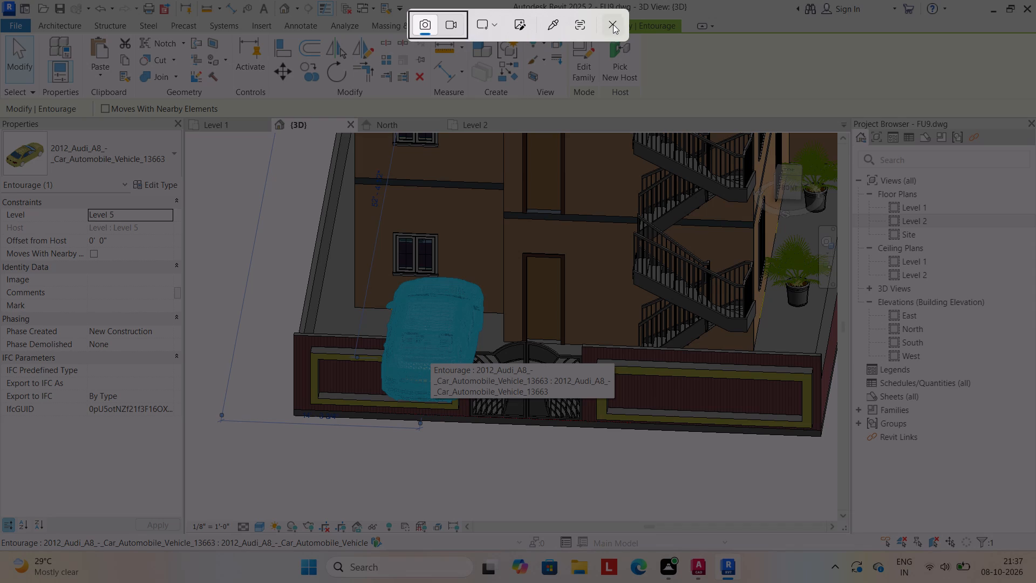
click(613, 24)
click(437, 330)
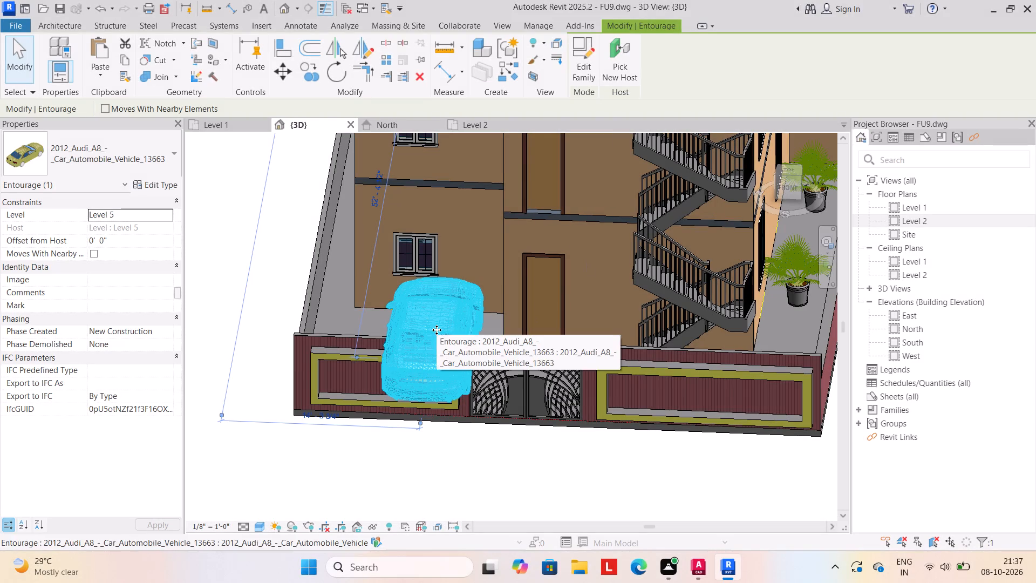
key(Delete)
Temporarily hide the 12'-6" front boundary wall beside the gate and its yellow panel frame.
shift+middle_drag(428, 435, 419, 518)
click(415, 276)
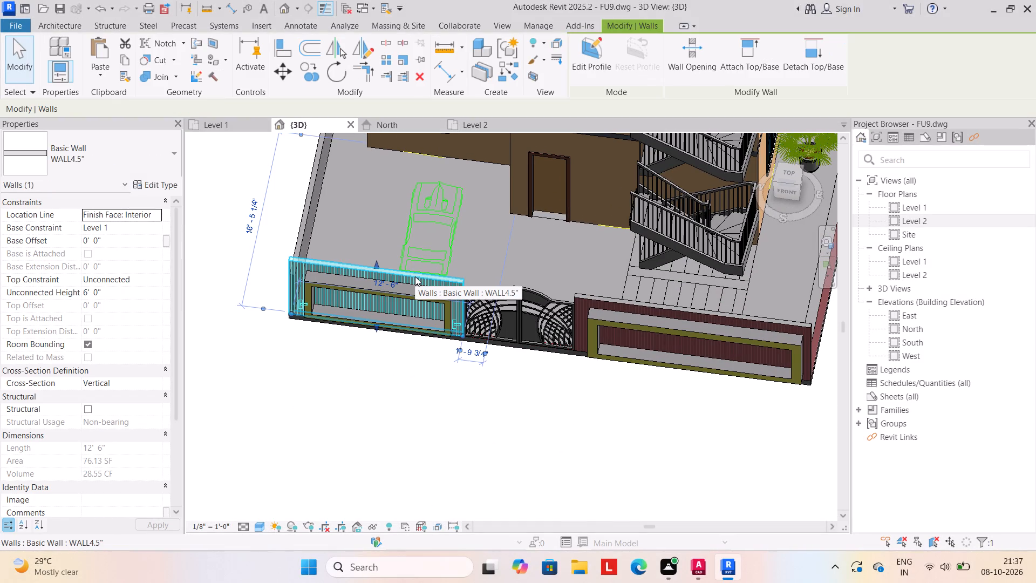
text(HH)
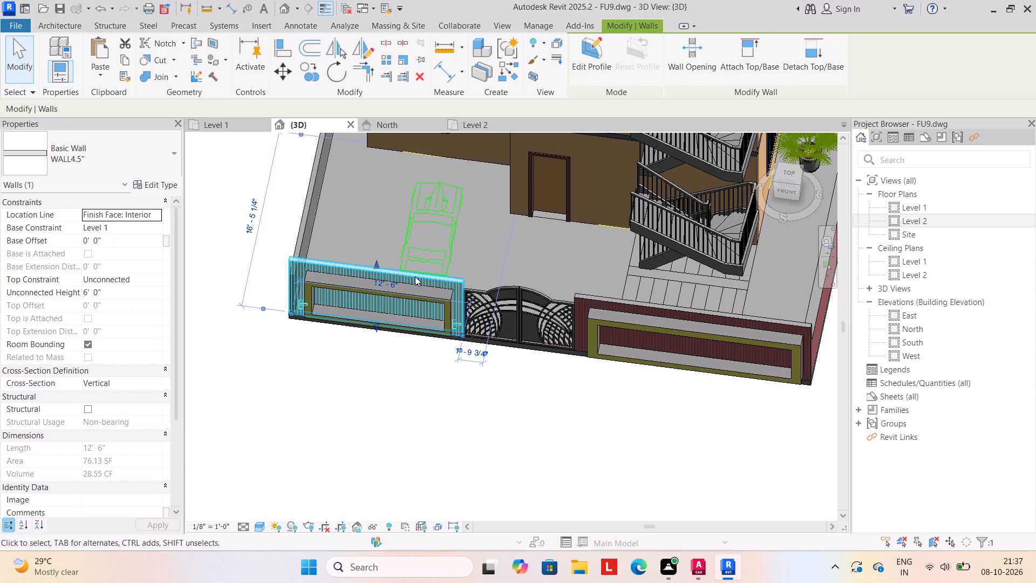
click(411, 290)
text(HH)
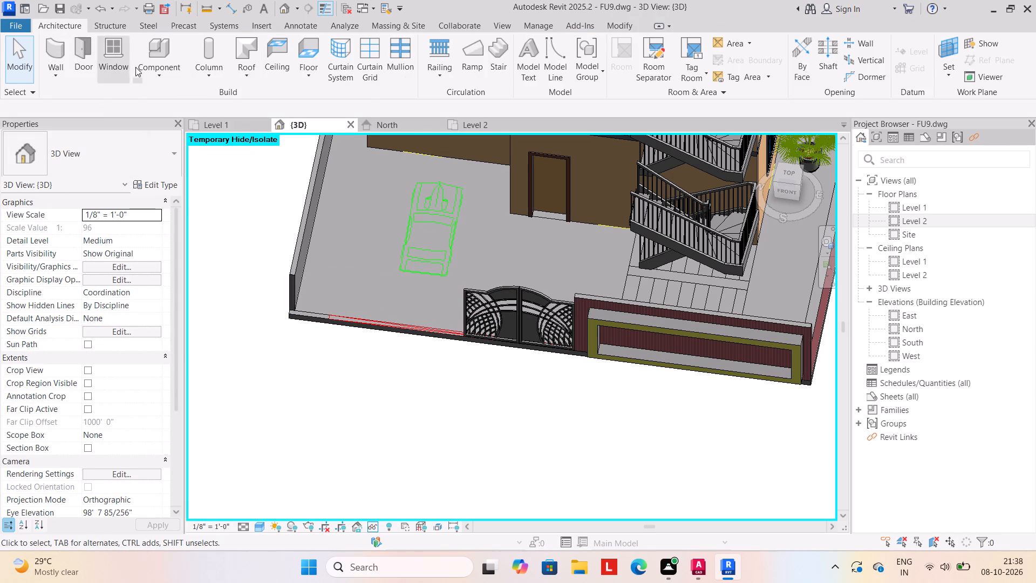
Load the 2012 Porsche 911 Carrera S car family from the cars folder.
click(157, 72)
click(159, 99)
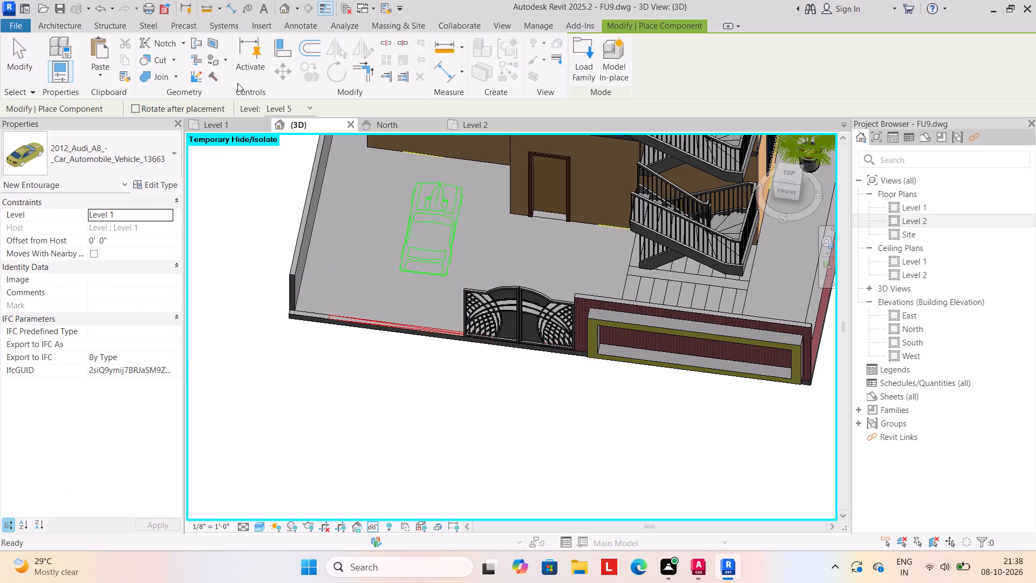
click(577, 50)
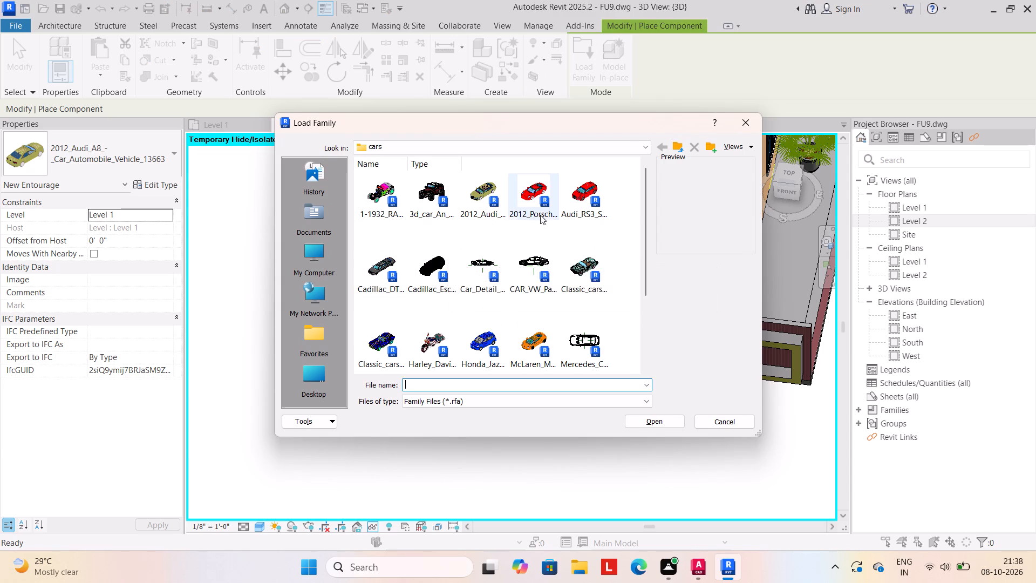
click(532, 180)
click(640, 422)
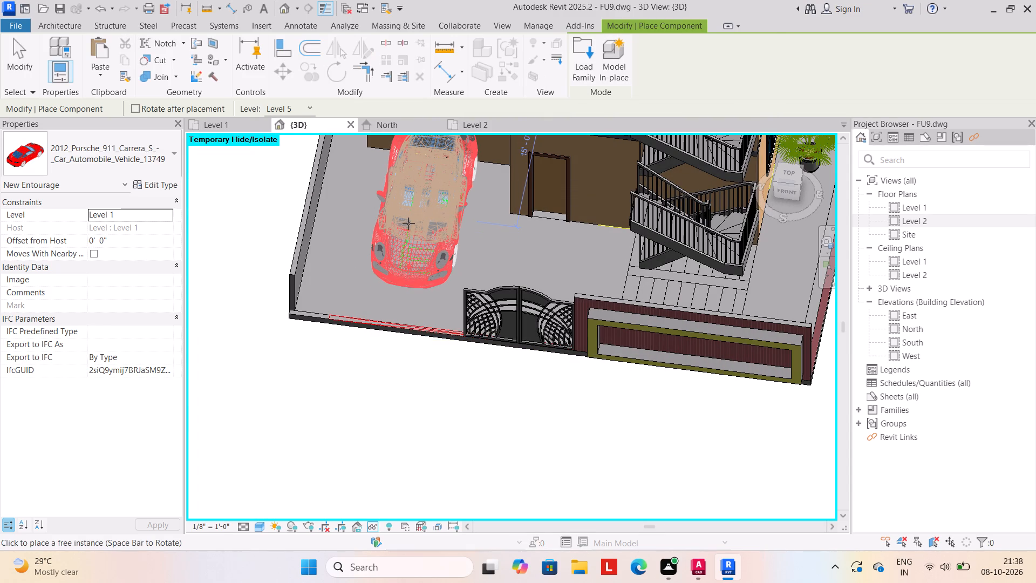
Place the Porsche 911 lengthwise in the front yard behind the front boundary wall beside the gate.
key(space)
key(space)
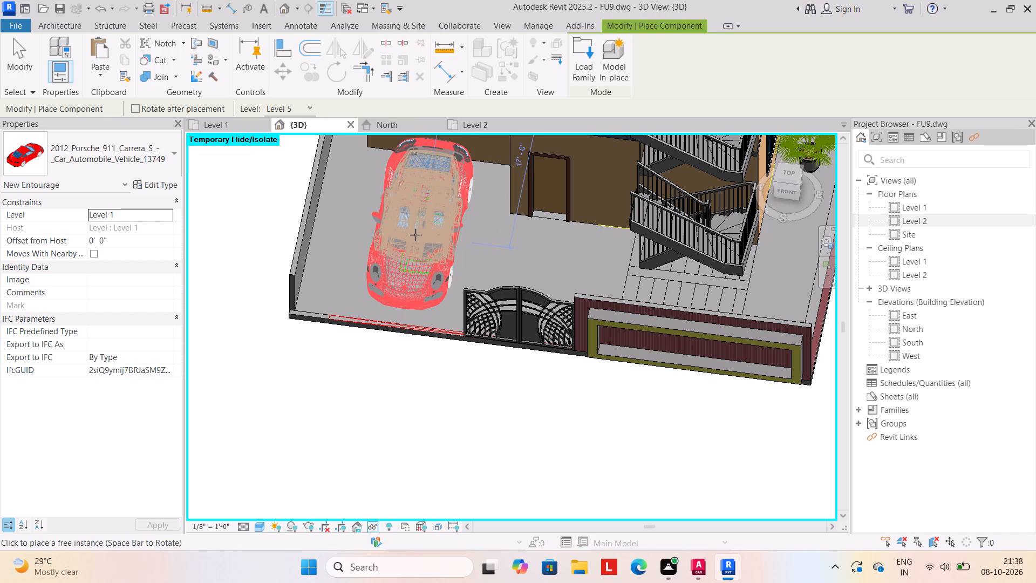
click(415, 235)
drag(366, 345, 362, 351)
key(Escape)
key(Escape)
key(Escape)
key(Escape)
key(Escape)
key(Escape)
key(Escape)
key(Escape)
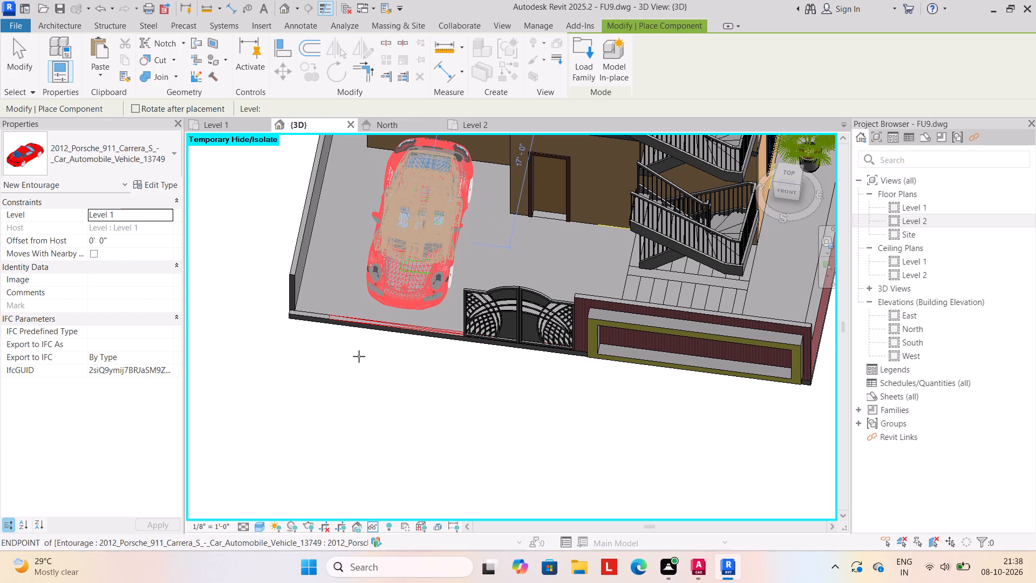
key(Escape)
key(Escape)
key(Escape)
key(Escape)
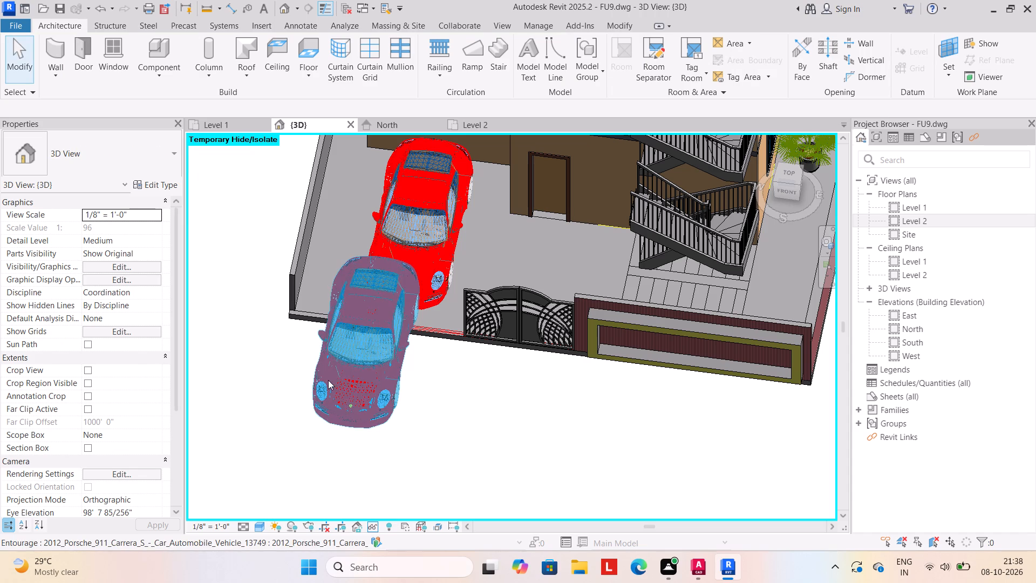
key(Escape)
Delete the extra Porsche overlapping the front boundary line.
click(376, 367)
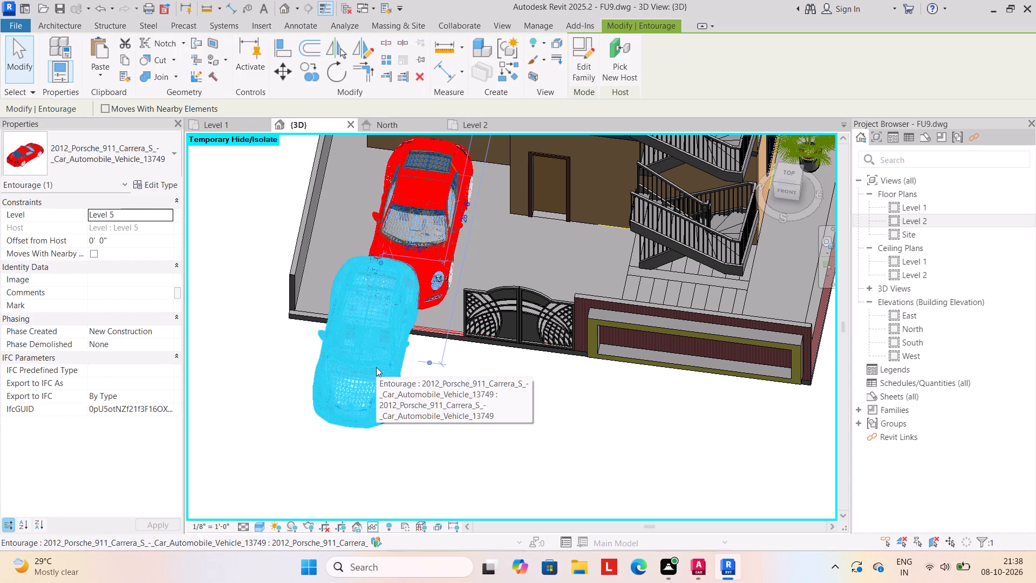
key(Delete)
Rotate the remaining Porsche 180° so that its rear faces the front boundary wall.
click(390, 282)
key(space)
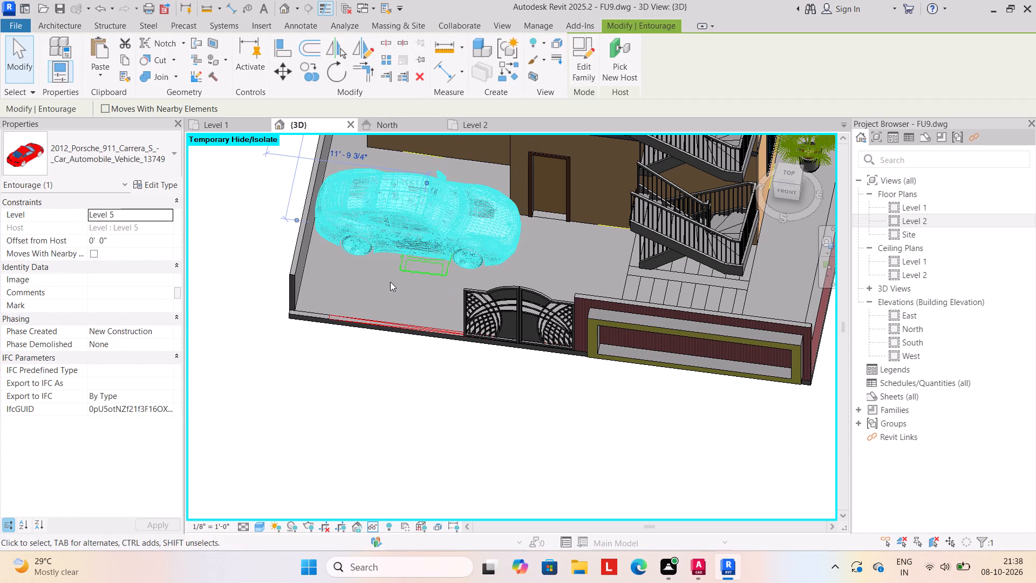
key(space)
click(390, 282)
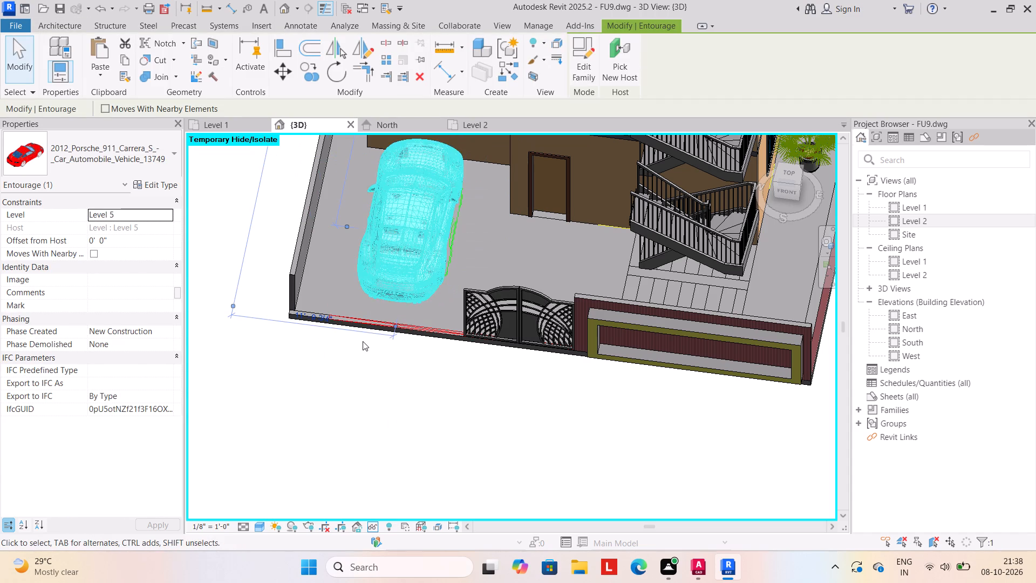
click(363, 341)
Reset the temporary hide to bring back the front boundary wall and its yellow panel frame.
text(HT)
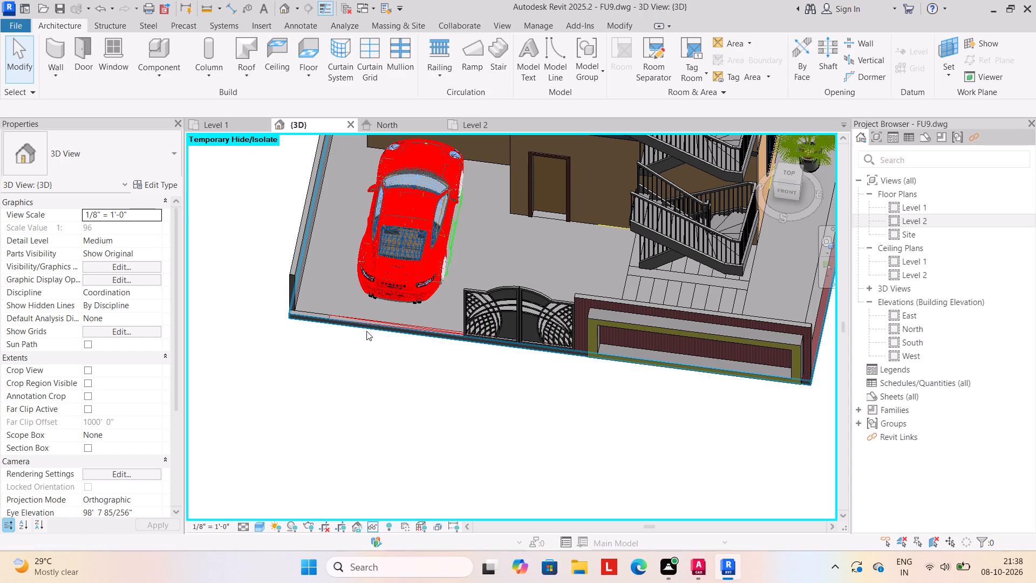
key(Escape)
text(HR)
click(367, 355)
key(Escape)
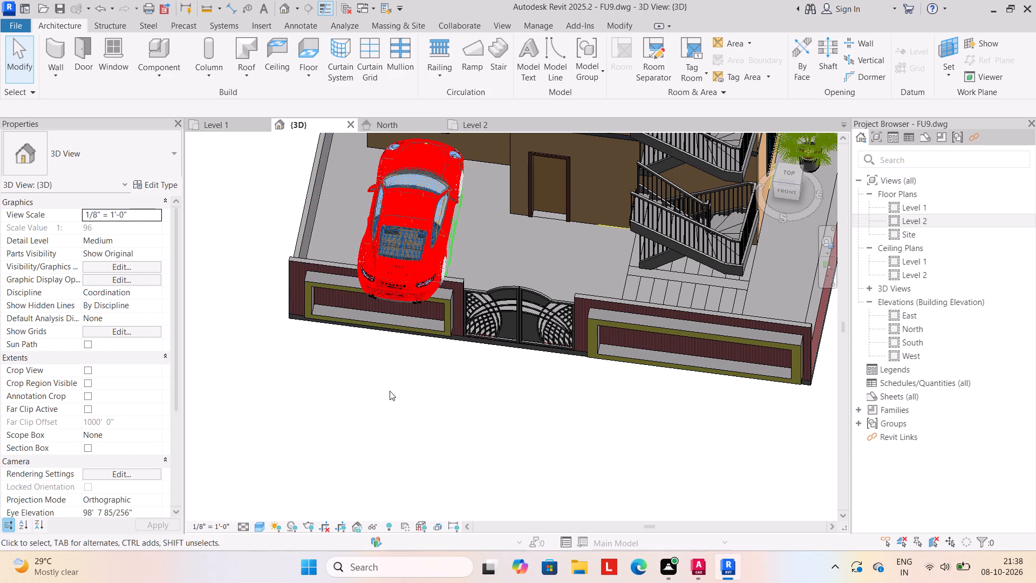
Set the Porsche's level to Level 1.
shift+middle_drag(420, 424, 417, 403)
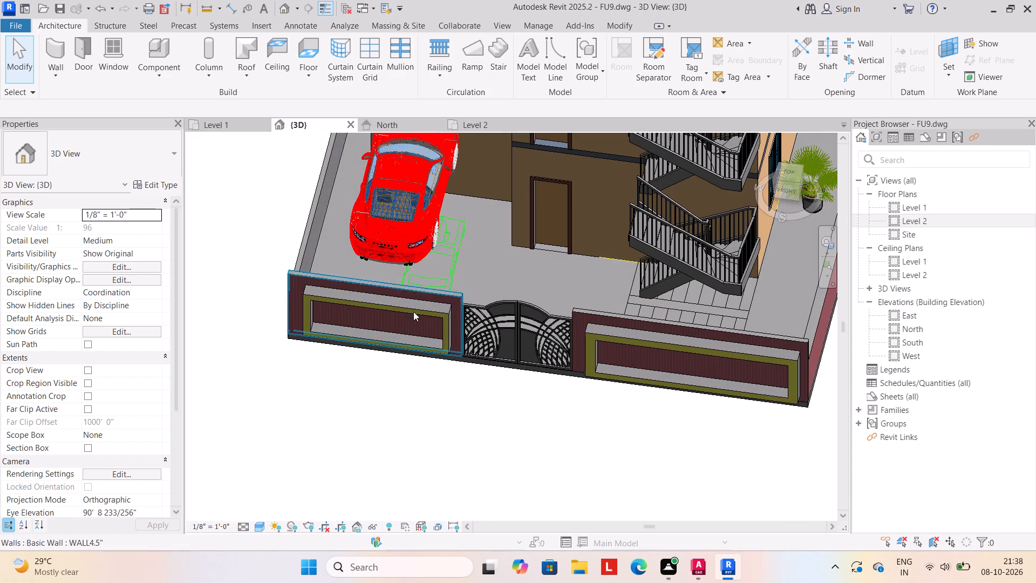
click(402, 233)
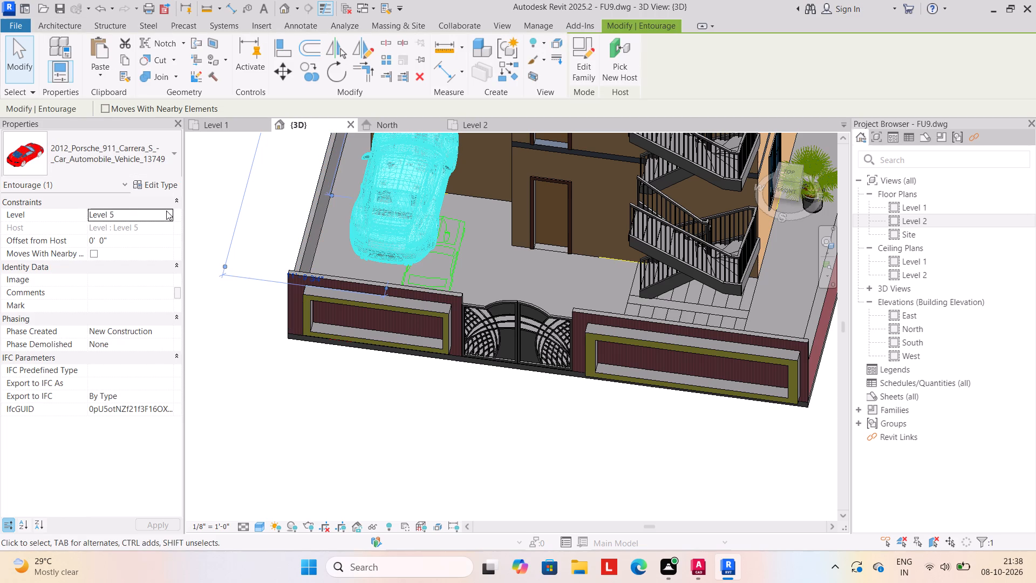
click(166, 212)
click(147, 231)
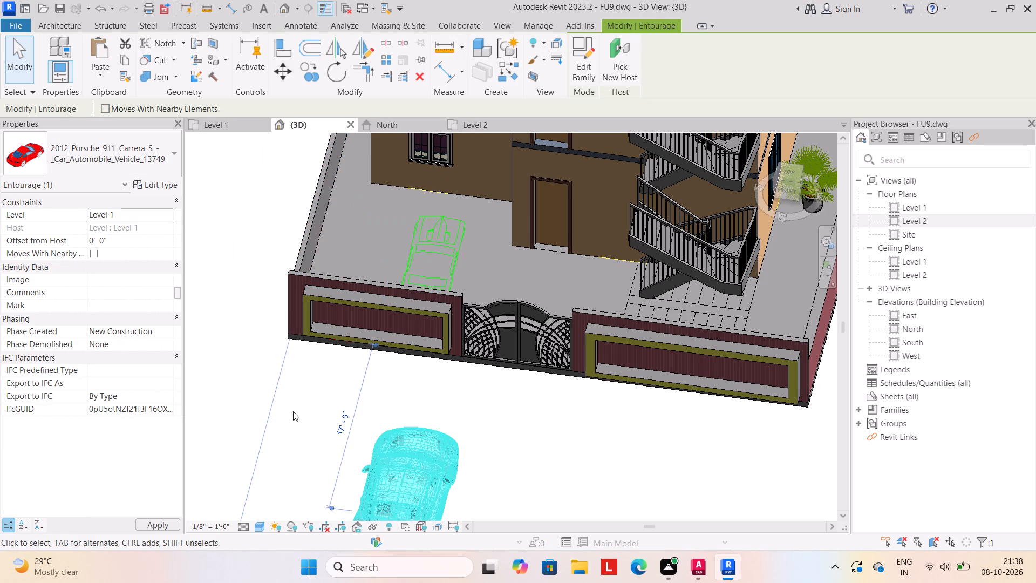
click(296, 413)
Move the Porsche from outside the plot back into the front yard, over the green car outline.
click(384, 459)
click(282, 70)
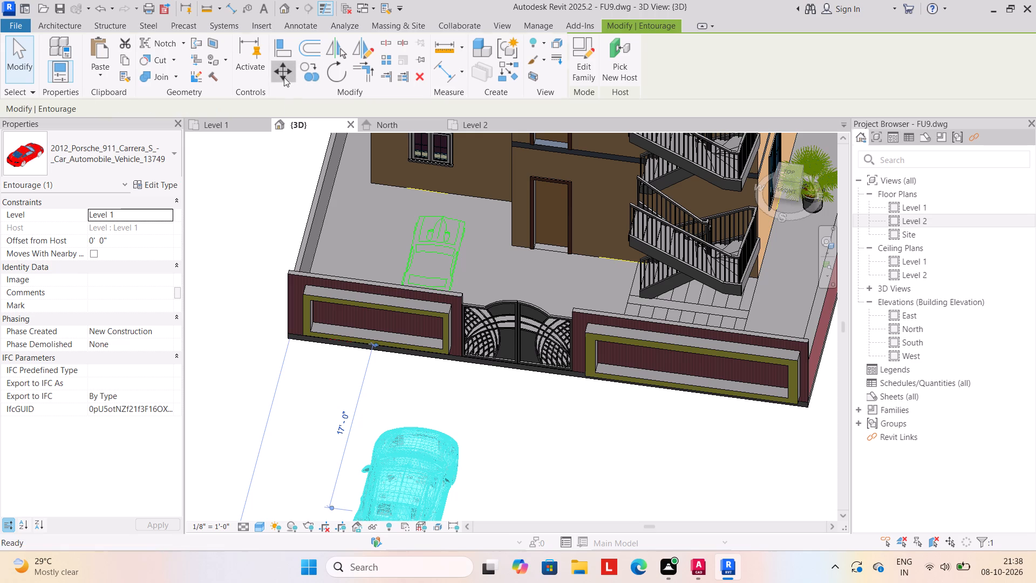
drag(412, 451, 412, 445)
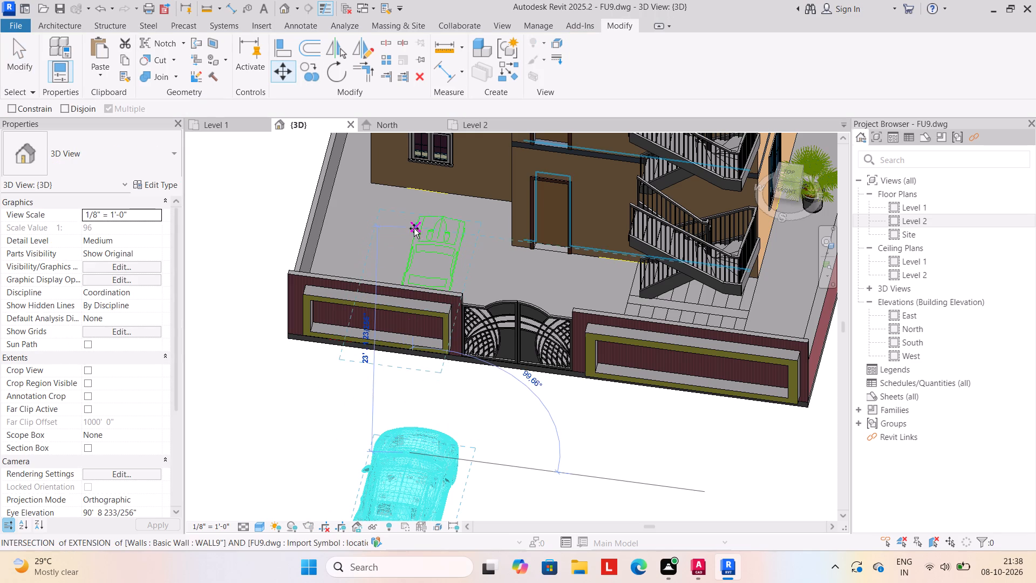
click(419, 217)
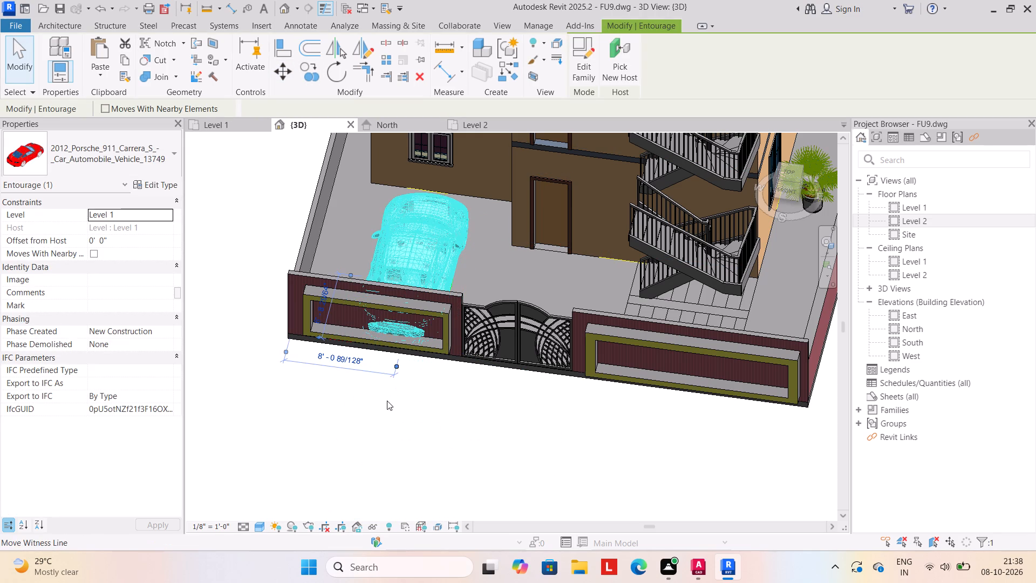
key(Escape)
Nudge the Porsche toward the building until it clears the front boundary wall.
shift+middle_drag(399, 427, 397, 469)
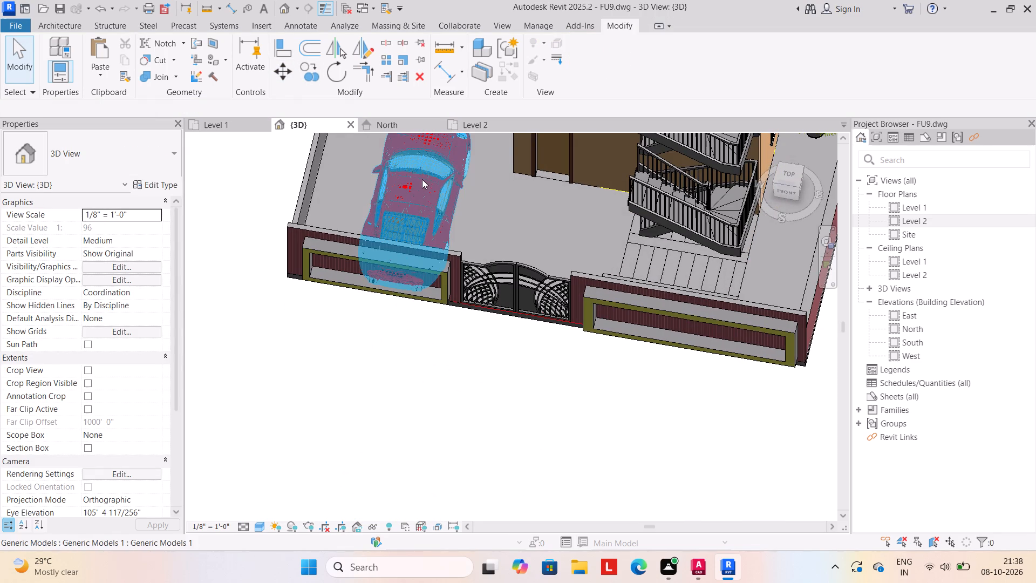
click(422, 179)
middle_drag(417, 201, 352, 400)
scroll(376, 344, up, 1)
key(Up)
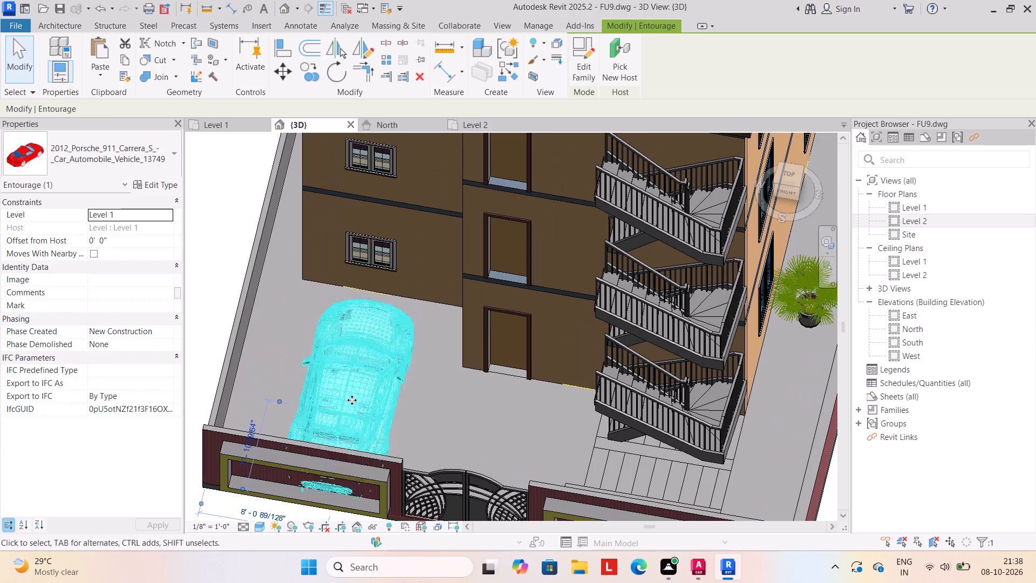
key(Up)
key(Up)
key(Up)
key(Up)
key(Up)
key(Up)
key(Up)
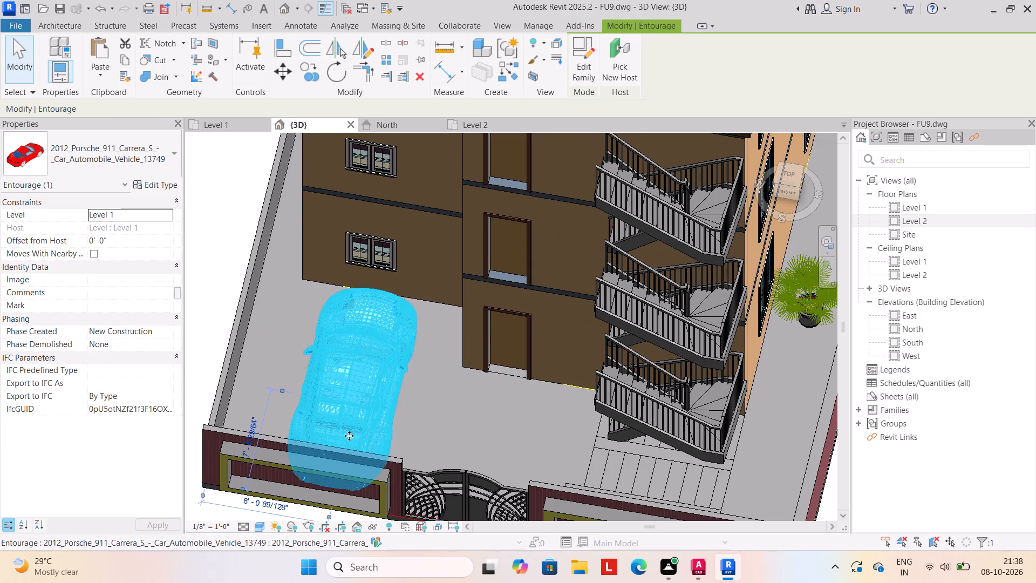
scroll(349, 446, down, 4)
middle_drag(350, 443, 364, 394)
scroll(364, 394, up, 1)
key(Up)
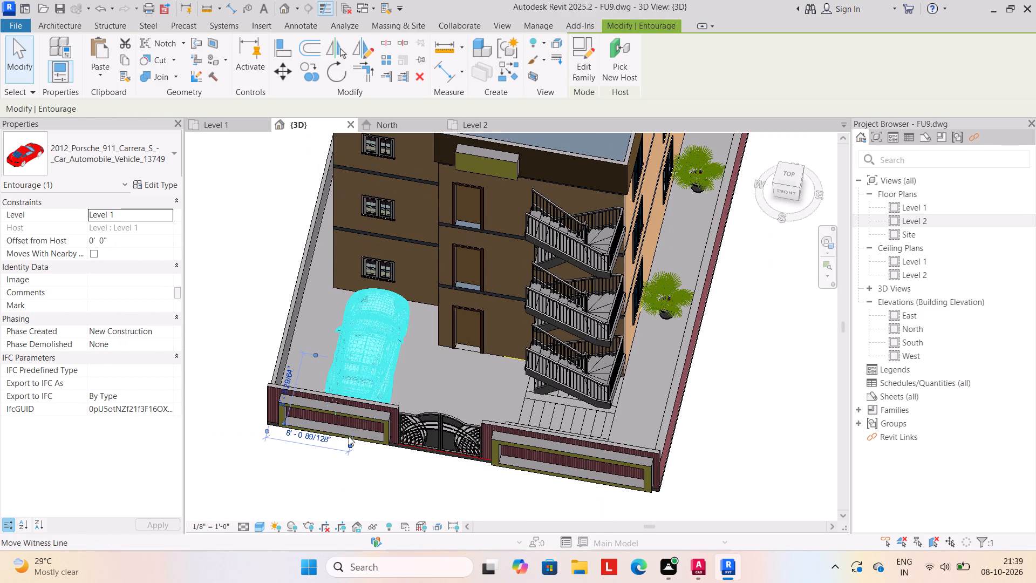
key(Up)
shift+middle_drag(342, 444, 388, 343)
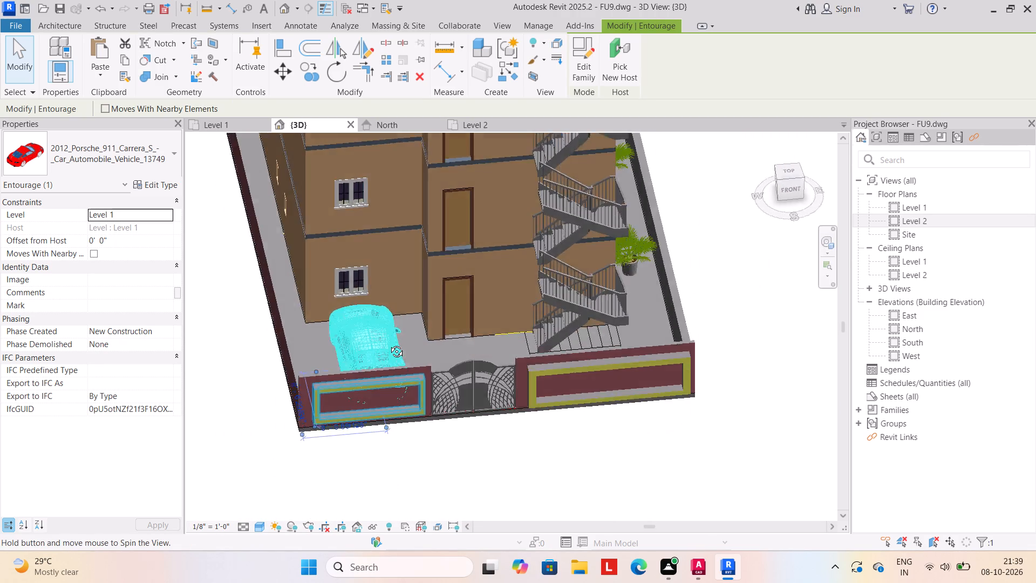
shift+middle_drag(388, 343, 378, 306)
key(Escape)
key(Escape)
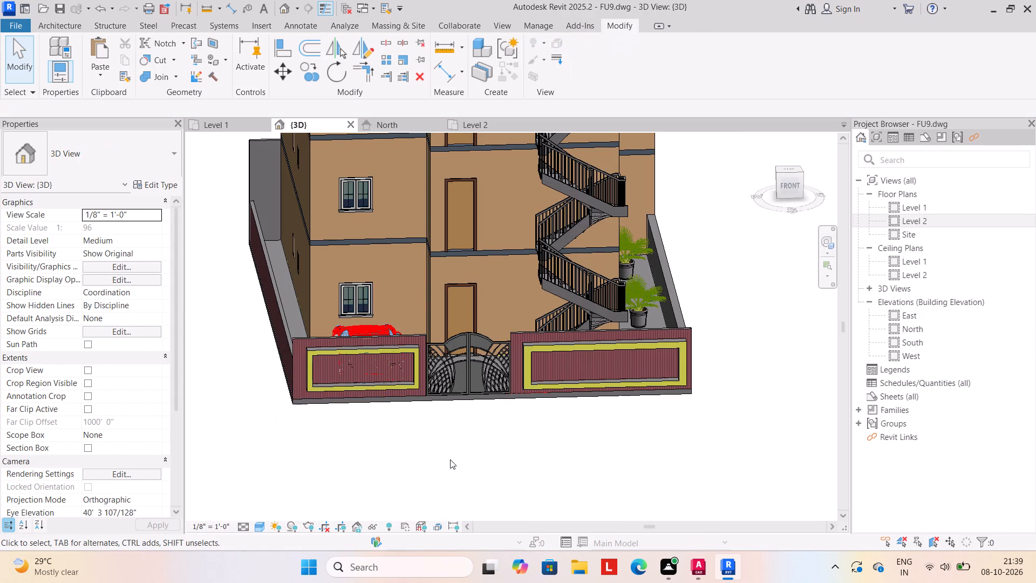
Examine the parked Porsche's position relative to the building, front boundary walls and gate from several angles.
key(Up)
shift+middle_drag(485, 482, 412, 519)
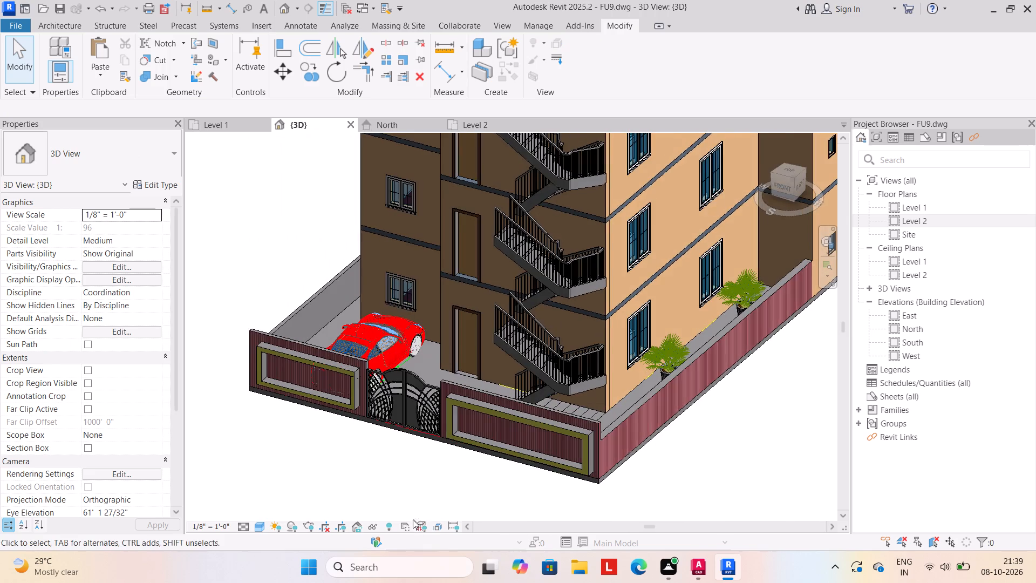
shift+middle_drag(414, 506, 609, 505)
shift+middle_drag(616, 453, 533, 506)
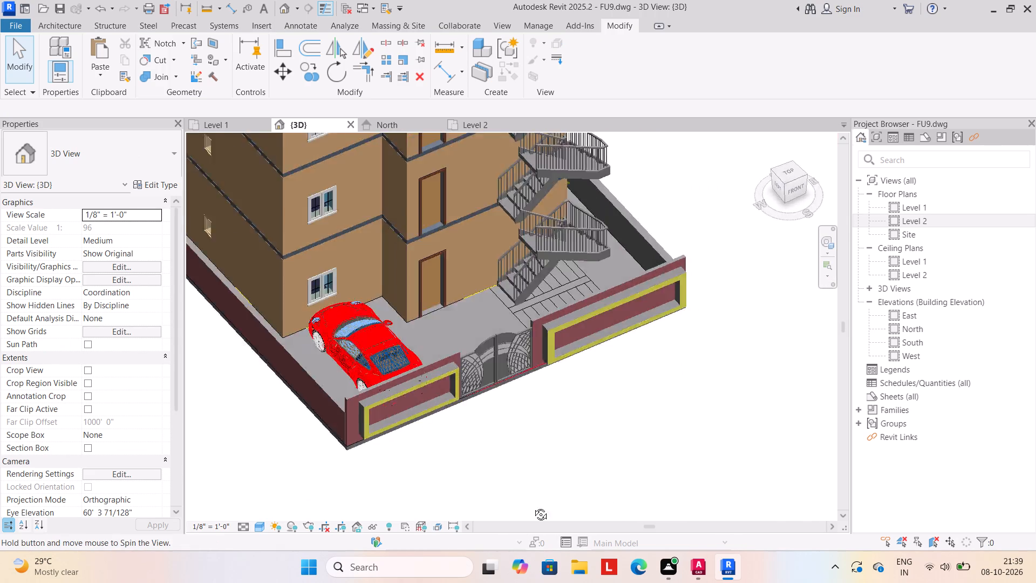
shift+middle_drag(533, 506, 510, 497)
shift+middle_drag(536, 497, 502, 383)
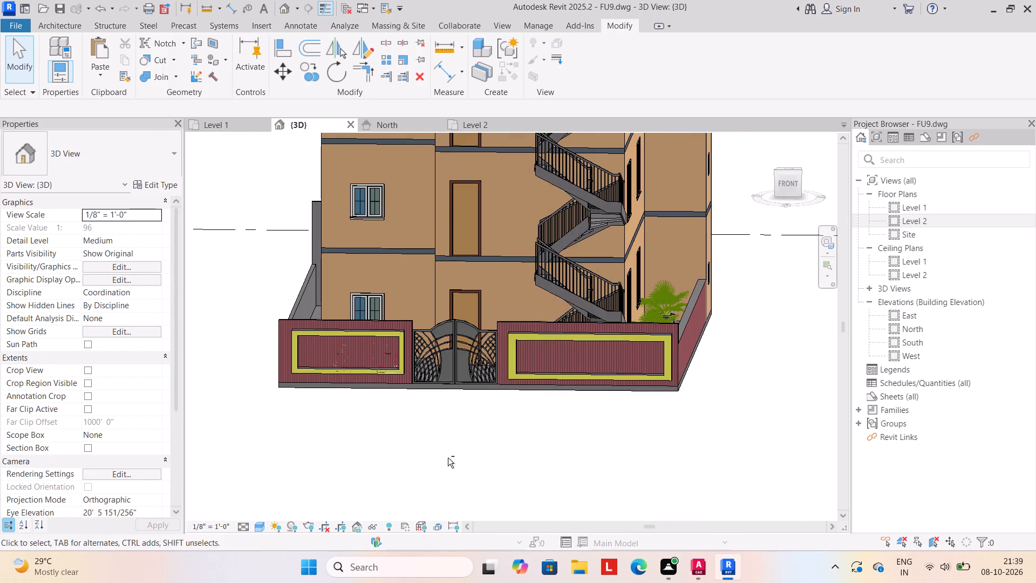
shift+middle_drag(448, 458, 475, 452)
shift+middle_drag(469, 439, 432, 518)
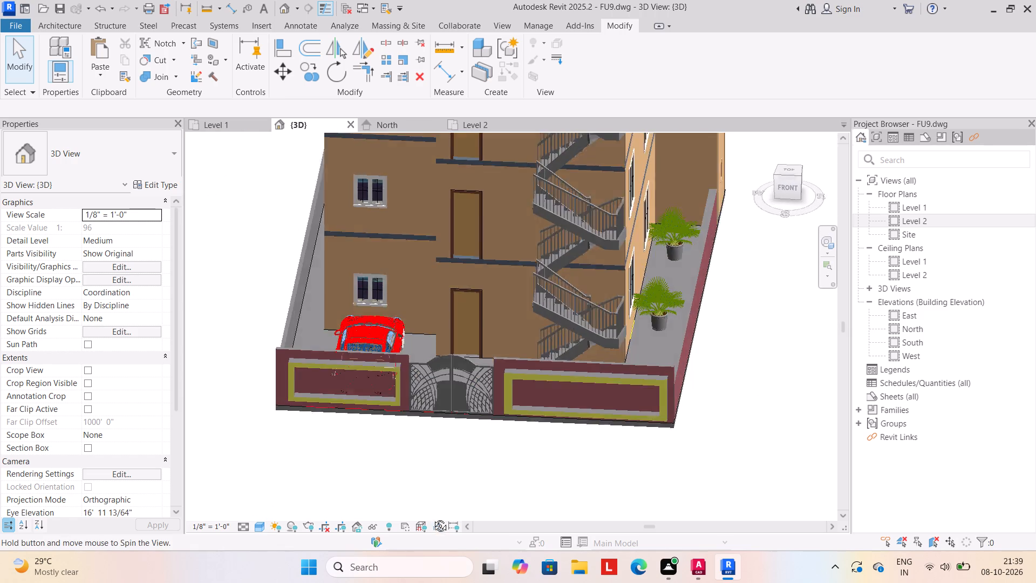
shift+middle_drag(432, 518, 428, 522)
scroll(428, 521, up, 1)
shift+middle_drag(430, 466, 497, 478)
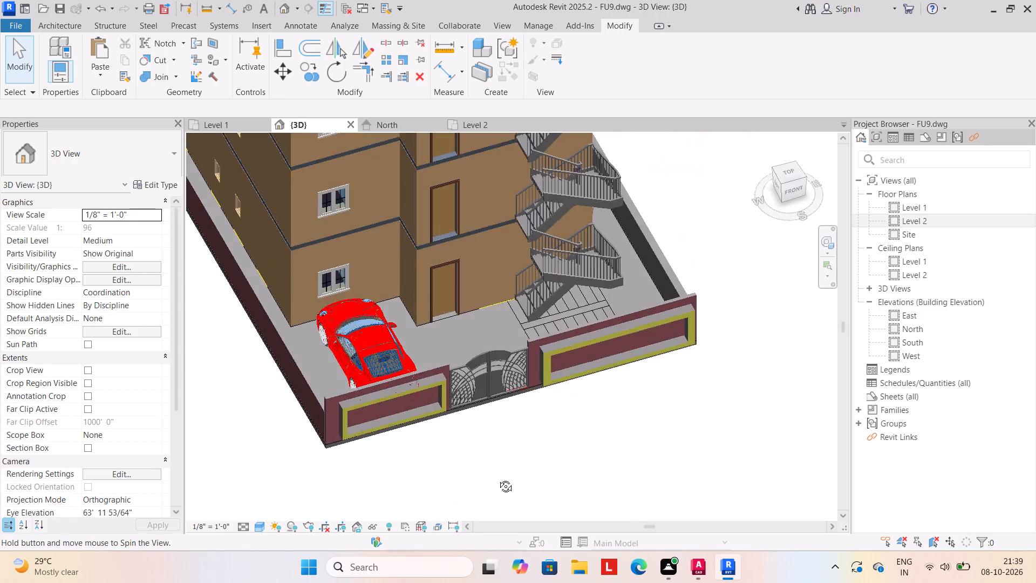
shift+middle_drag(497, 478, 474, 435)
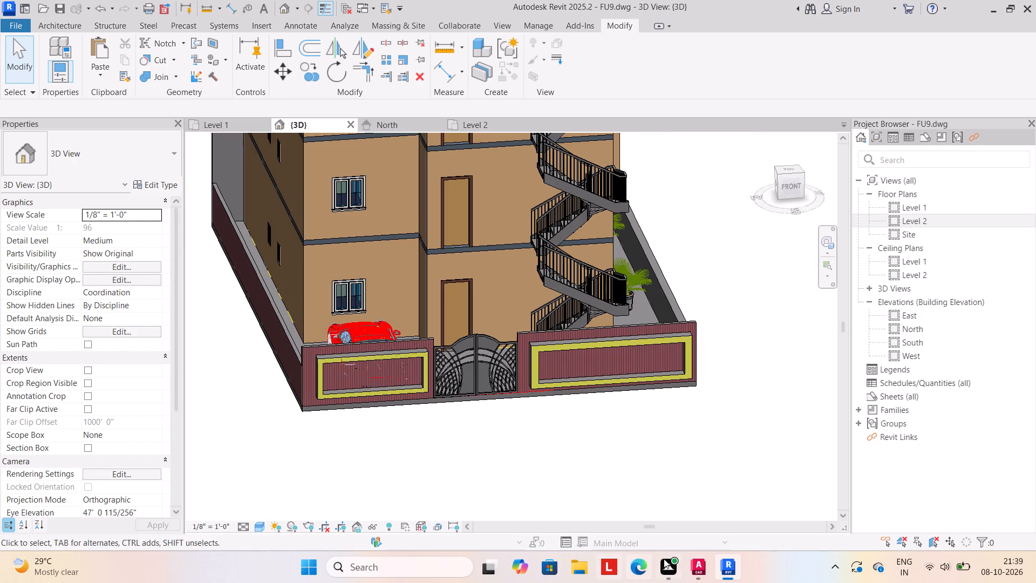
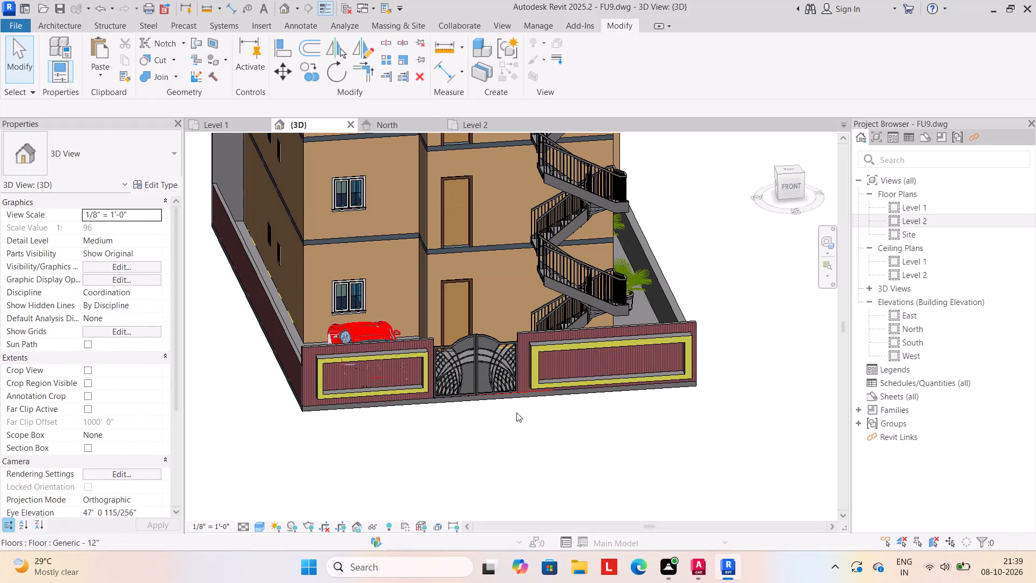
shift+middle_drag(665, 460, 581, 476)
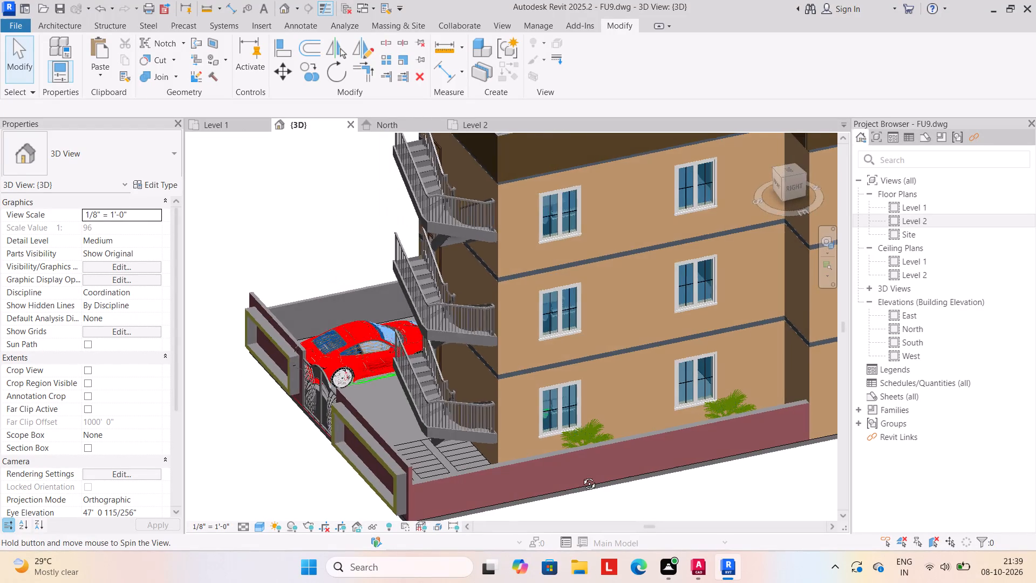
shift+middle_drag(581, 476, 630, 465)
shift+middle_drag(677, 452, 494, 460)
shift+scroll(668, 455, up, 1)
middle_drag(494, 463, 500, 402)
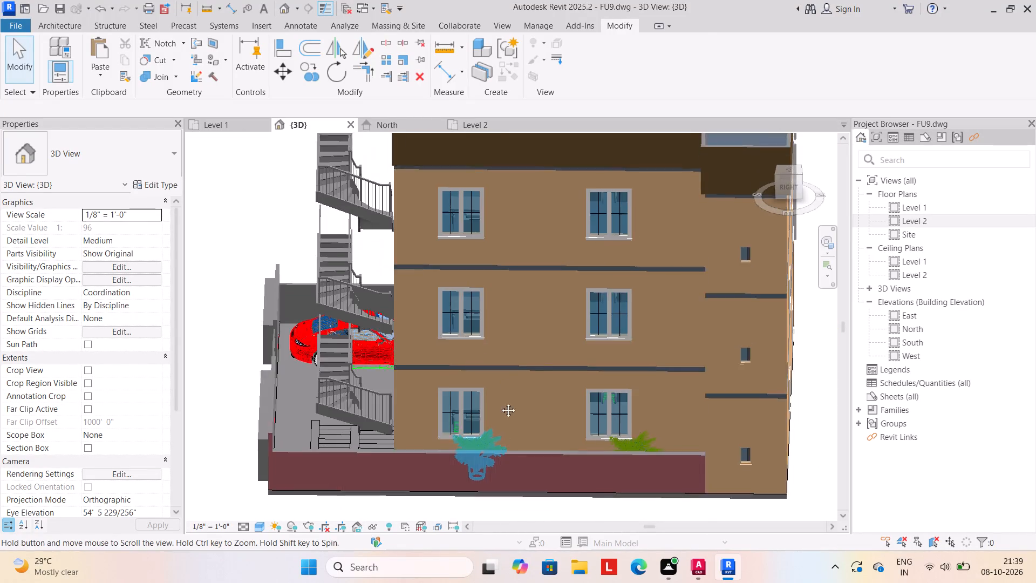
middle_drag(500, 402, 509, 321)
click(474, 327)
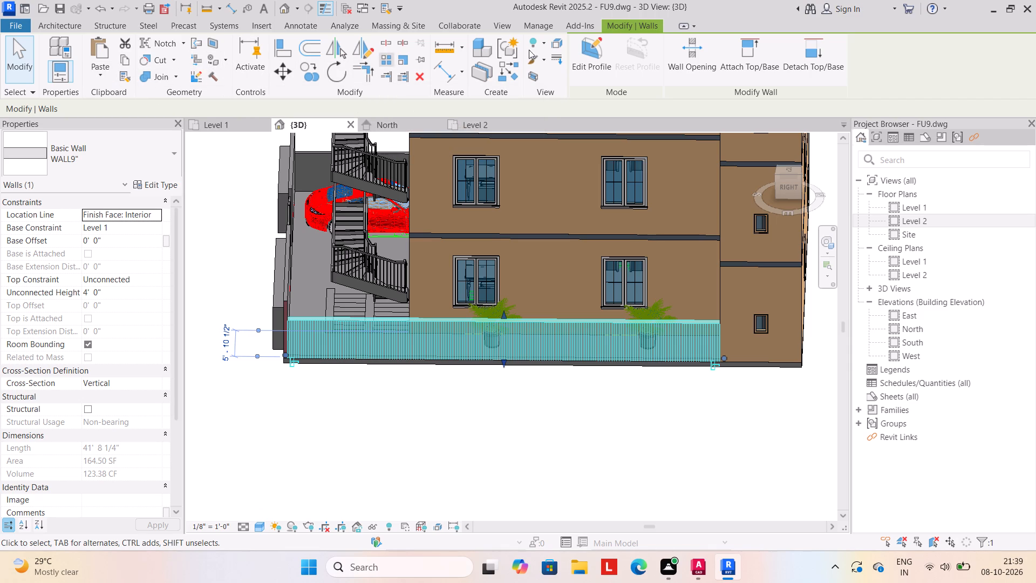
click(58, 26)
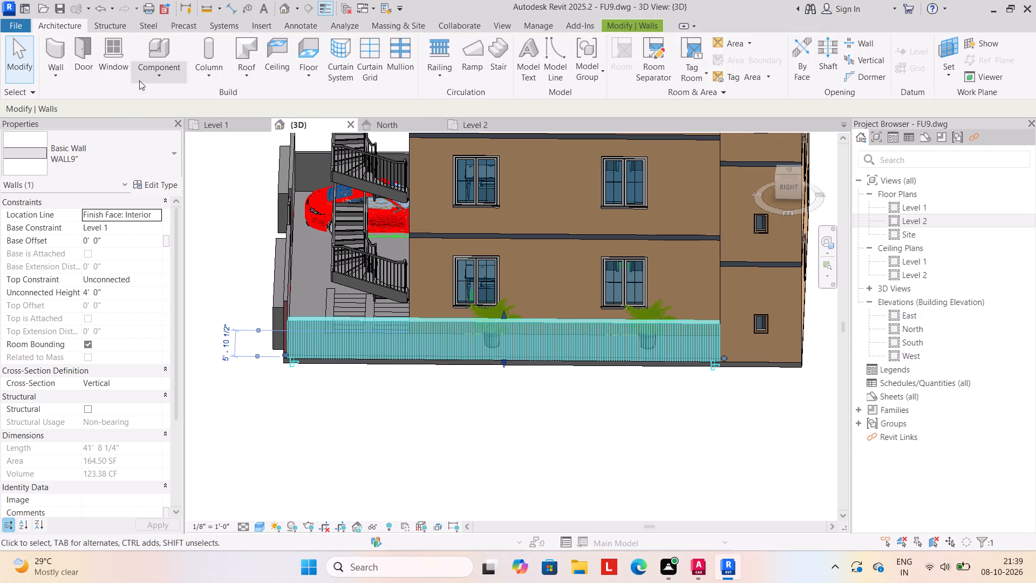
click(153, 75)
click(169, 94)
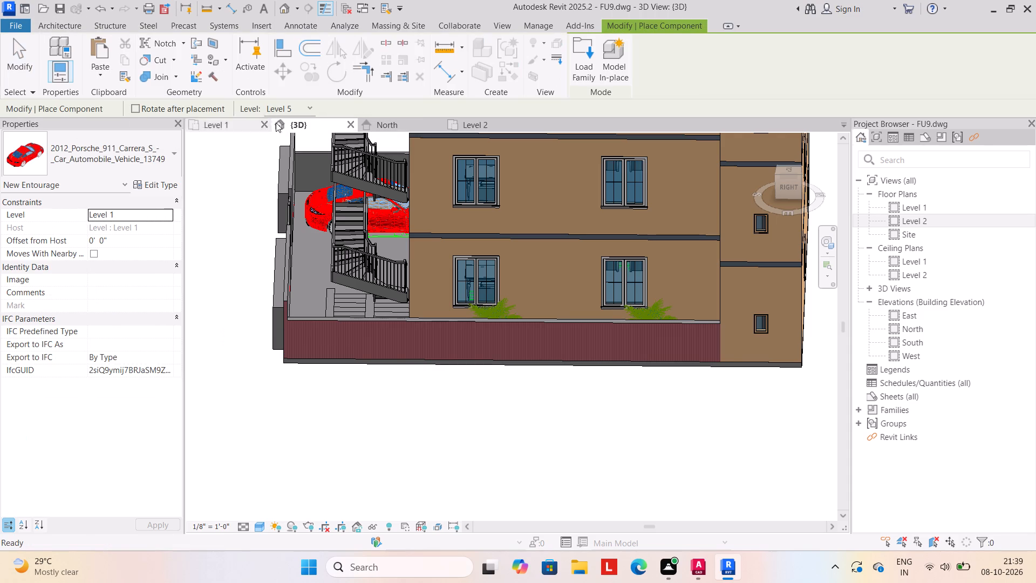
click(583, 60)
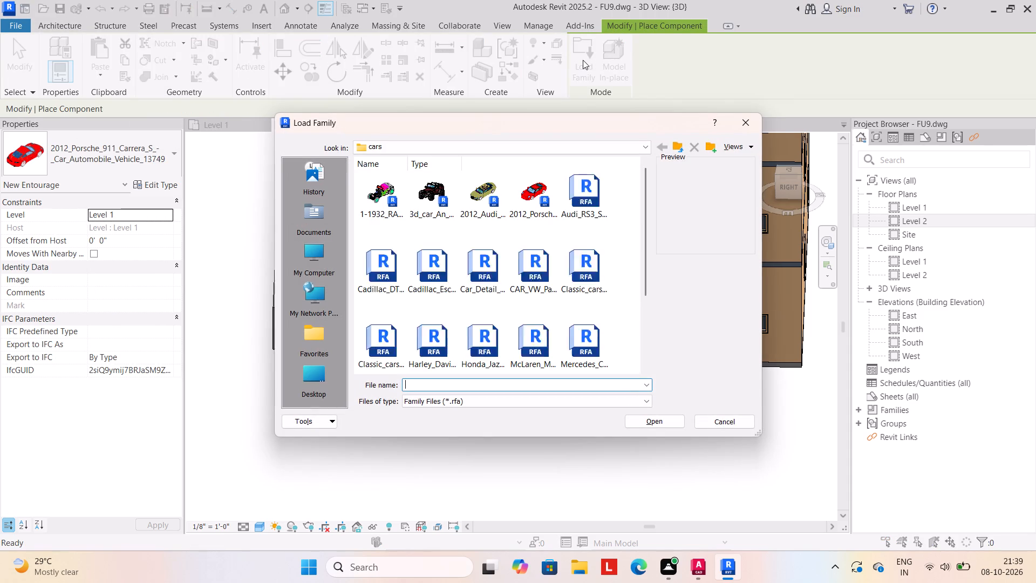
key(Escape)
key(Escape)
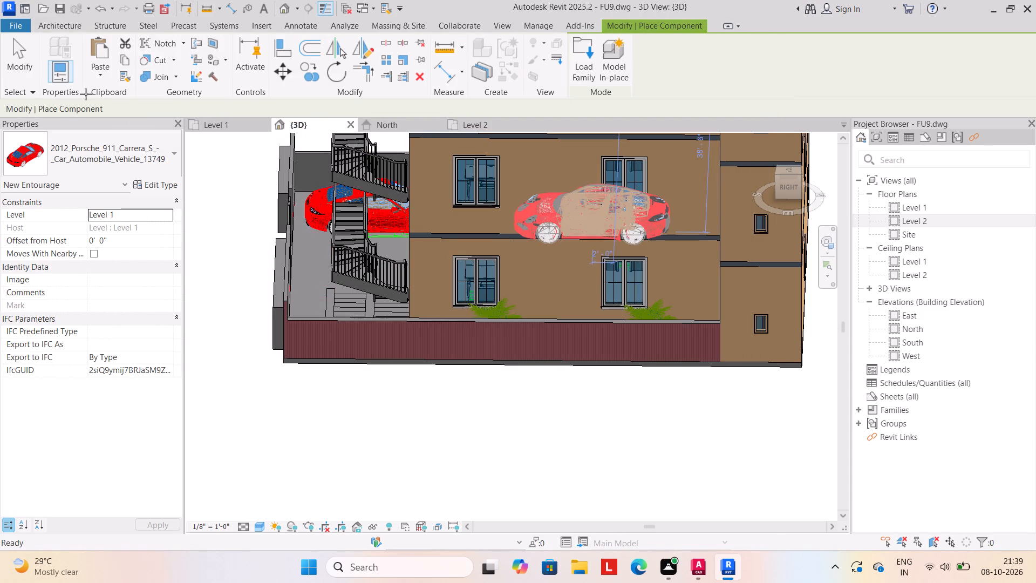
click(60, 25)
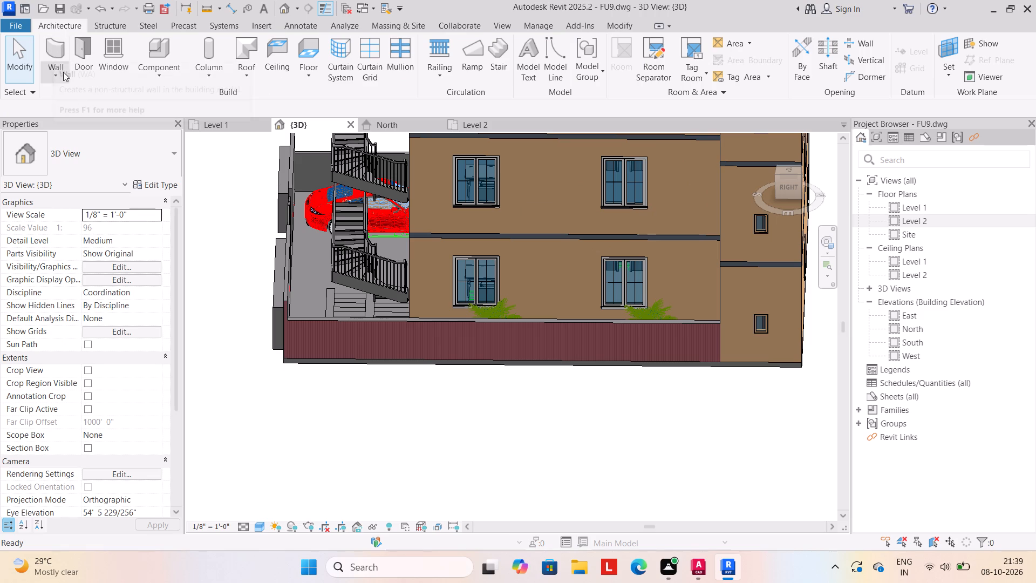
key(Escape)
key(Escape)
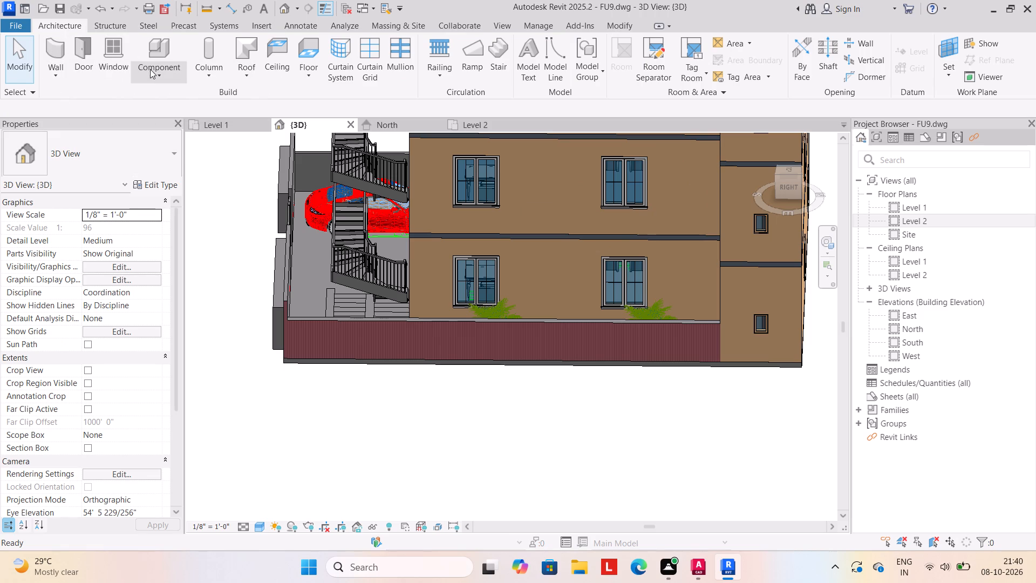
Start a new in-place model in the Generic Models category, keeping the proposed name.
click(152, 72)
click(168, 127)
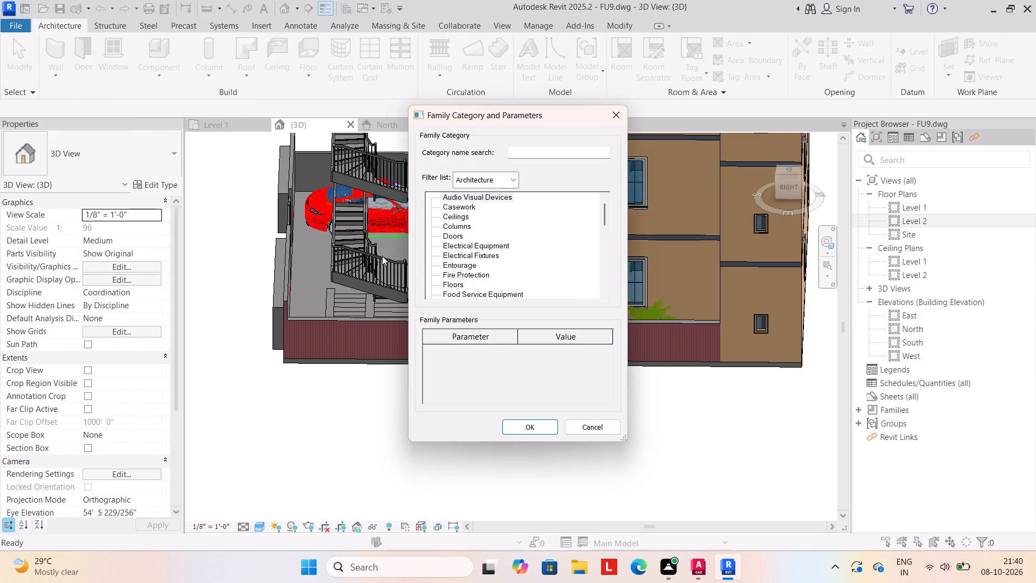
scroll(506, 268, down, 5)
click(499, 275)
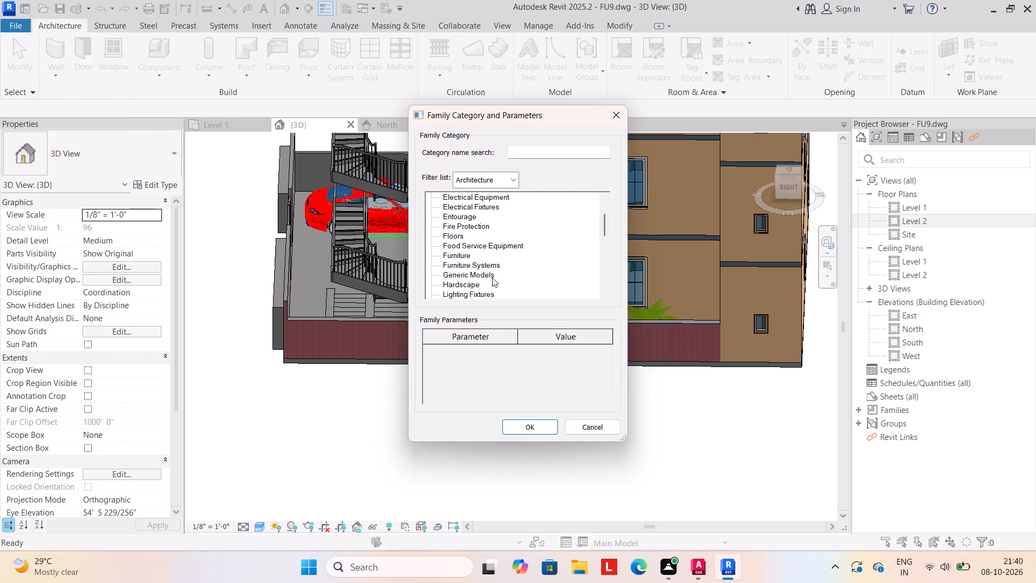
click(490, 274)
click(522, 432)
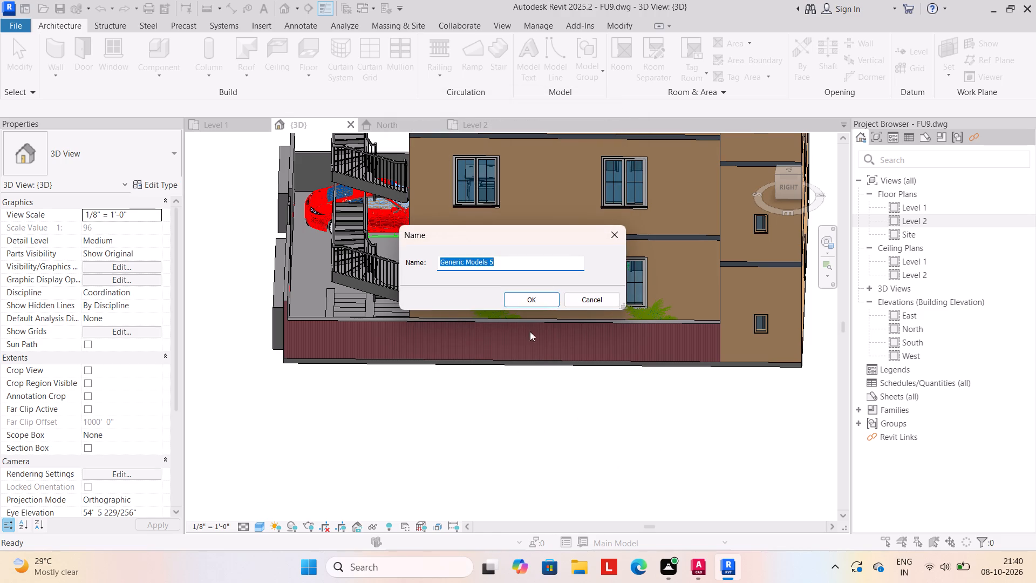
click(538, 305)
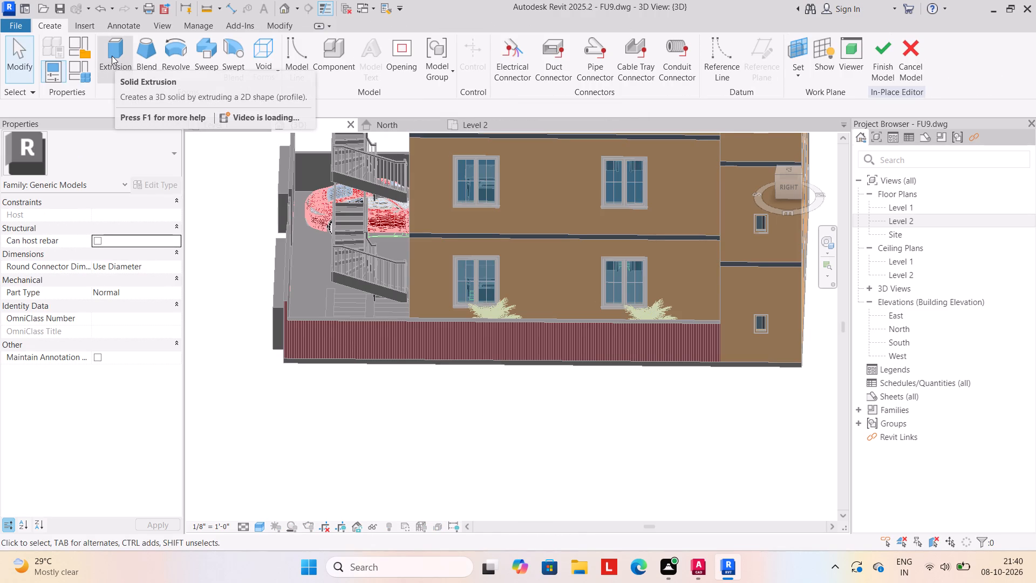
Set the outer face of the boundary wall on the building's right side as the work plane for a solid extrusion.
click(792, 78)
click(810, 123)
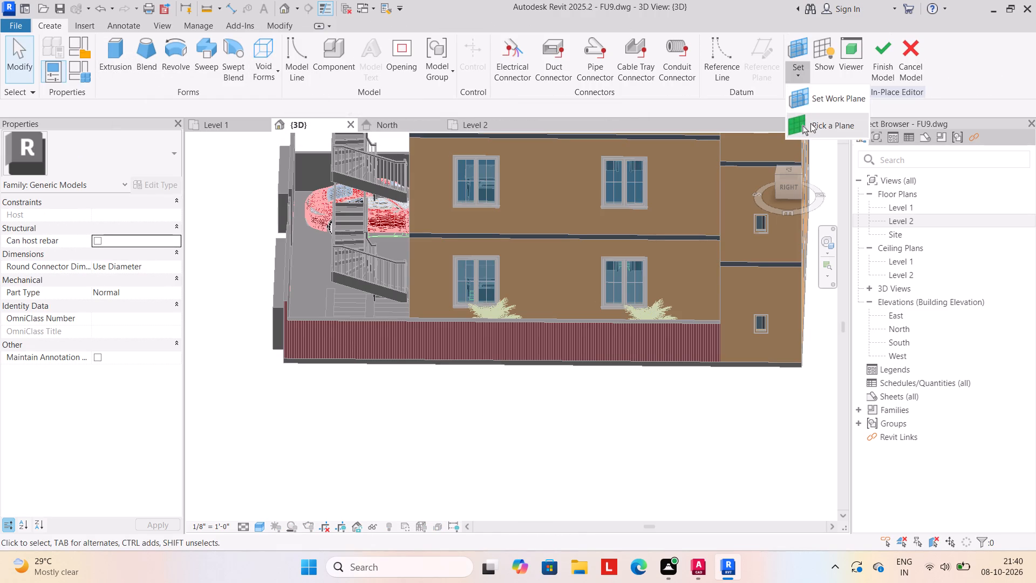
click(509, 331)
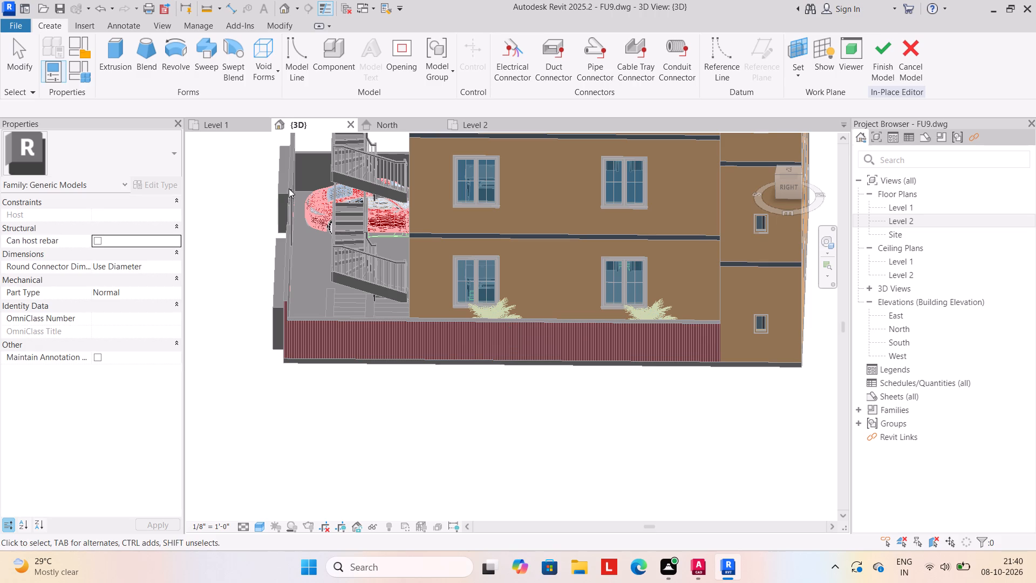
click(117, 50)
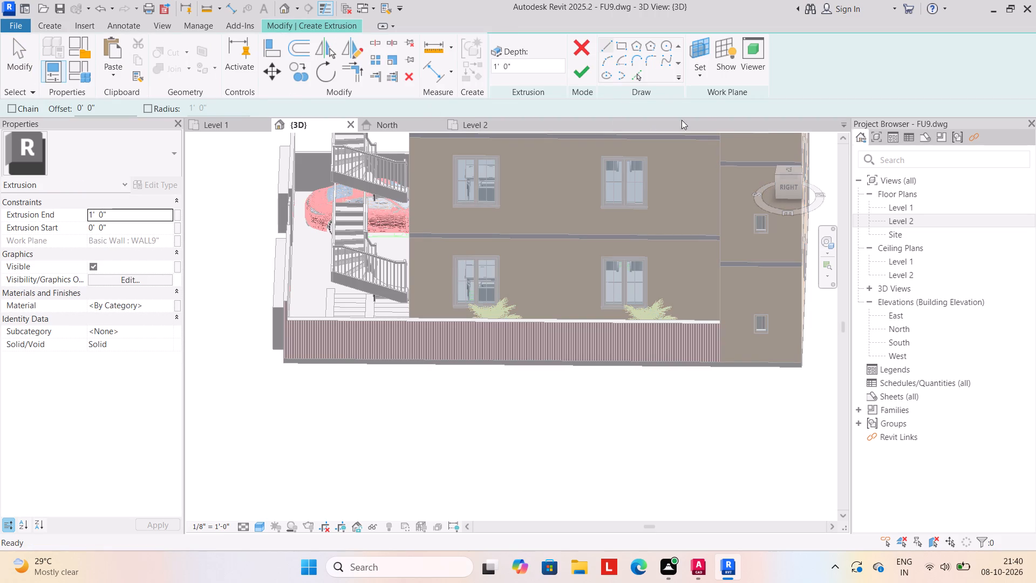
click(698, 75)
click(712, 123)
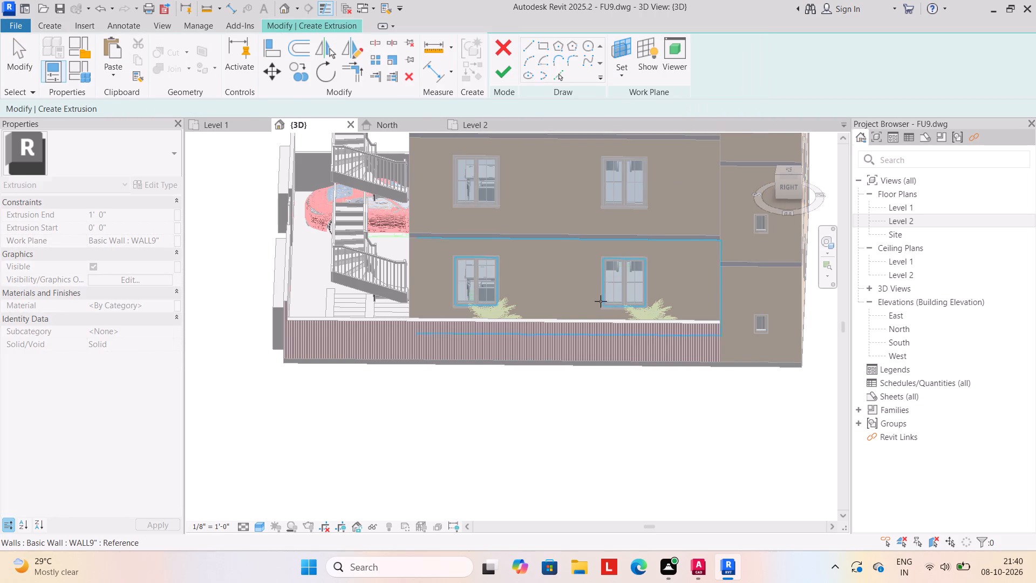
click(592, 327)
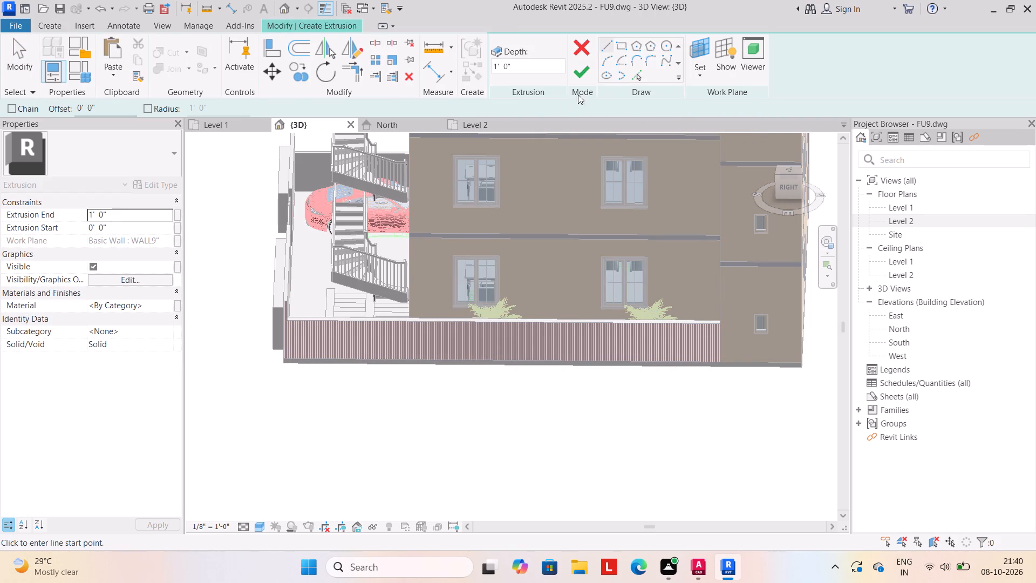
Sketch a rectangle about 5'-8" by 2'-10" across the side wall's top edge near the front, and extrude it 1'-0".
click(620, 43)
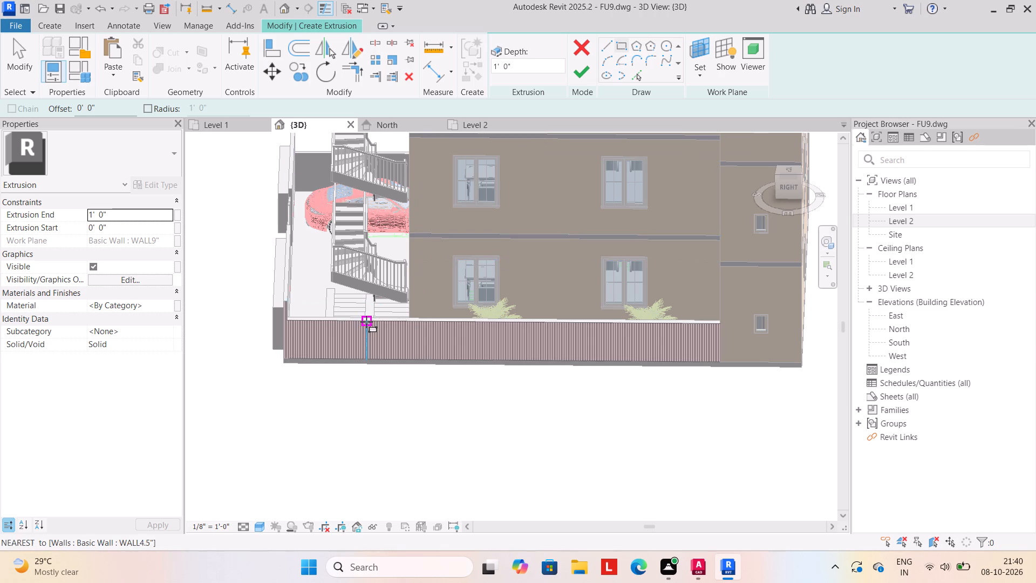
scroll(366, 323, up, 4)
middle_drag(360, 347, 418, 316)
scroll(421, 315, up, 1)
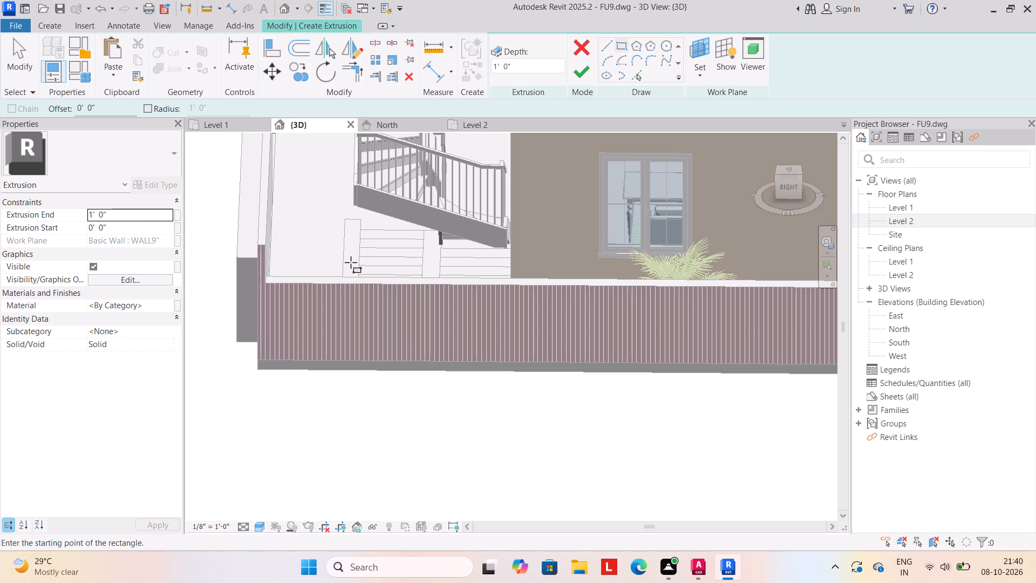
drag(351, 256, 359, 296)
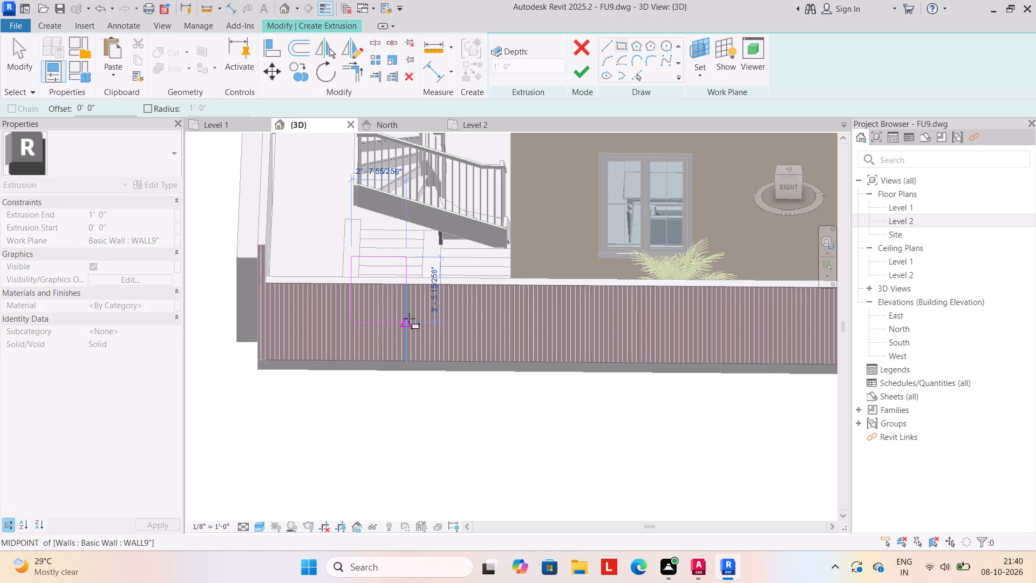
click(471, 313)
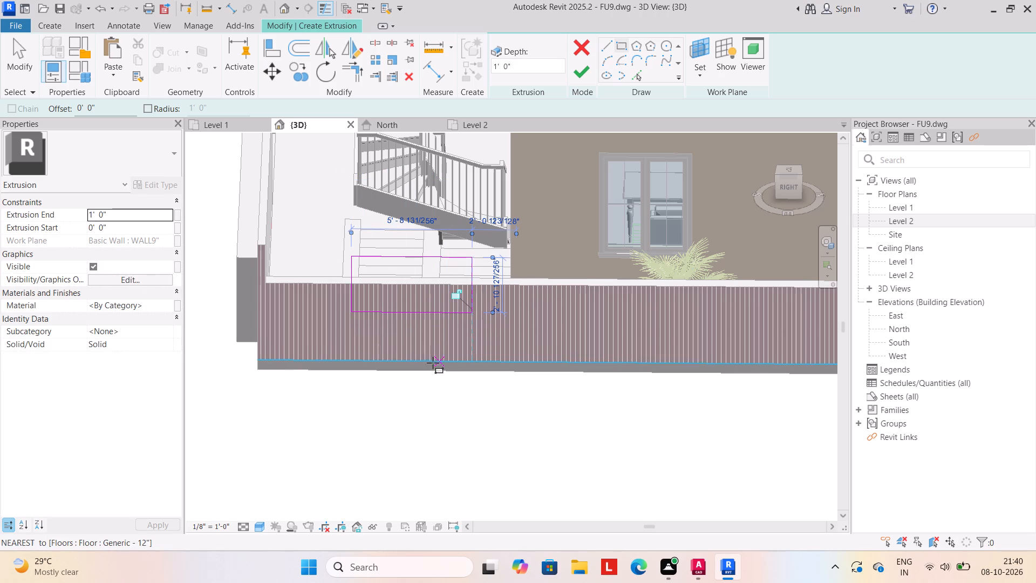
key(Escape)
key(Escape)
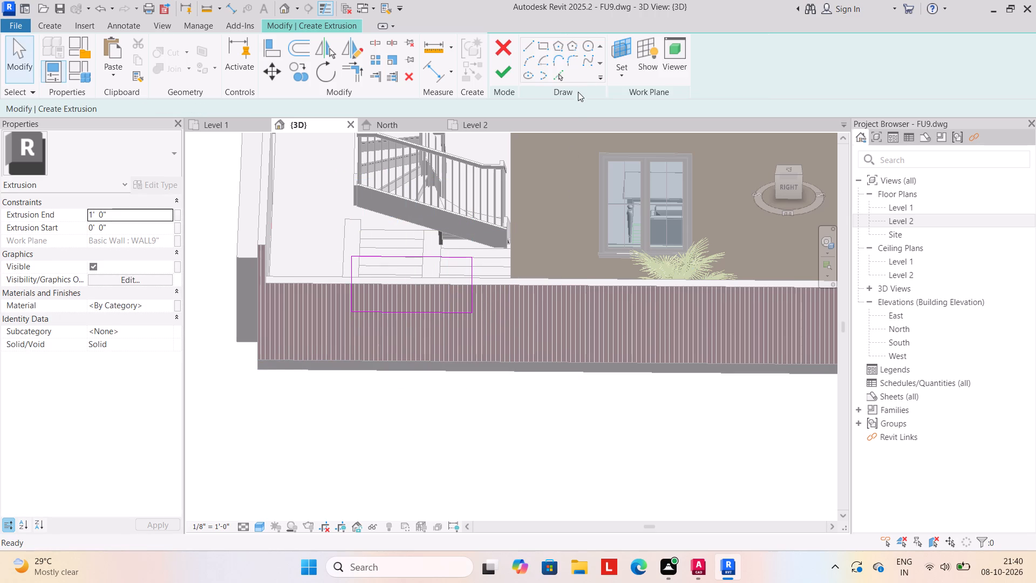
click(507, 72)
click(397, 455)
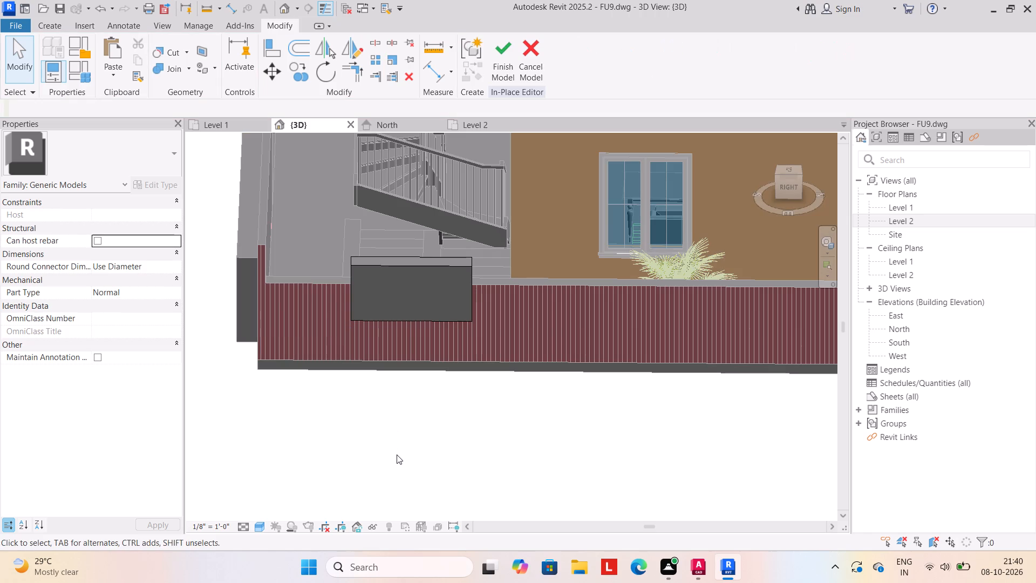
Finish the in-place model of the block on the side boundary wall.
click(435, 320)
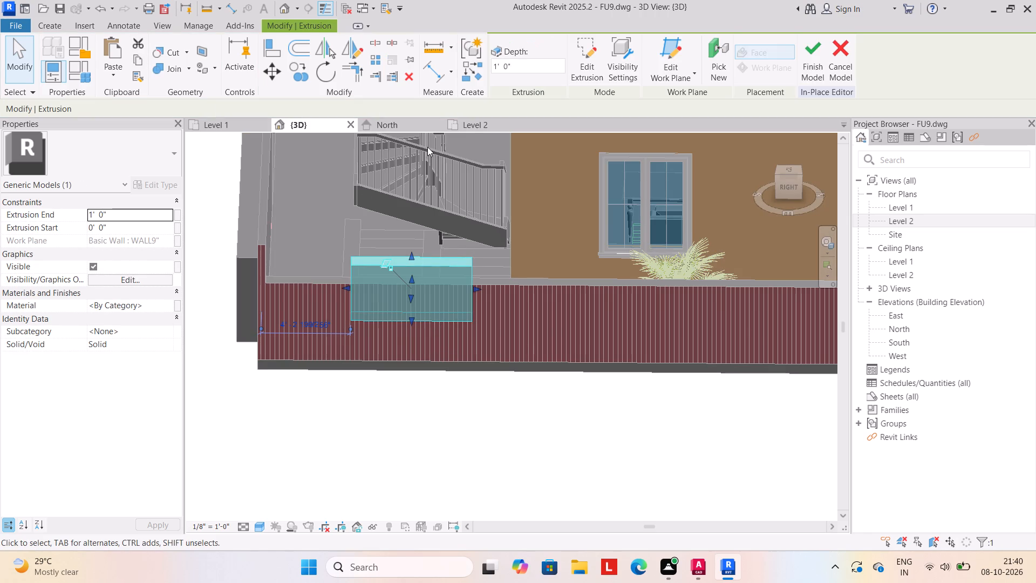
click(816, 47)
key(Escape)
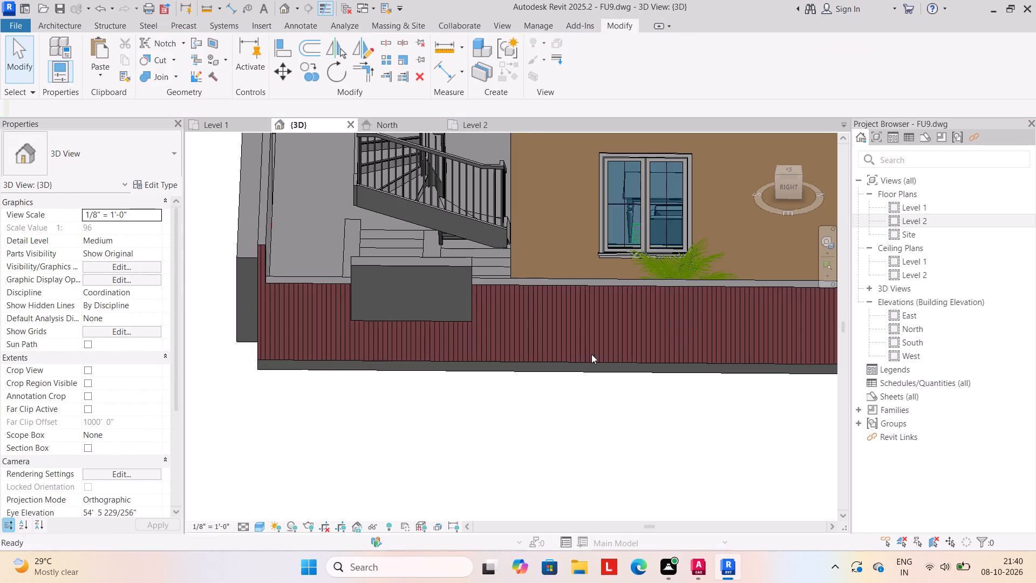
click(405, 318)
key(Escape)
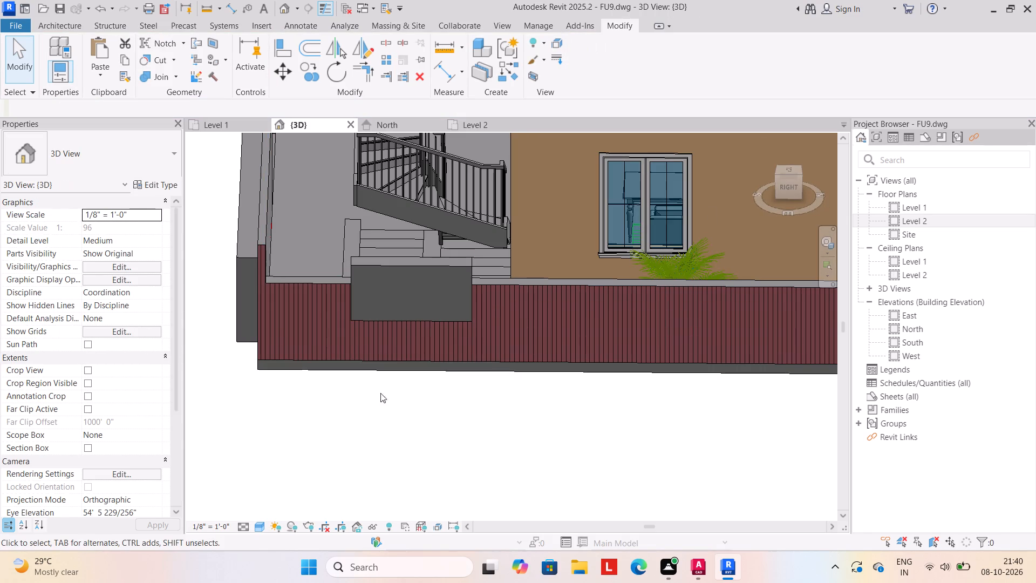
shift+middle_drag(428, 426, 433, 407)
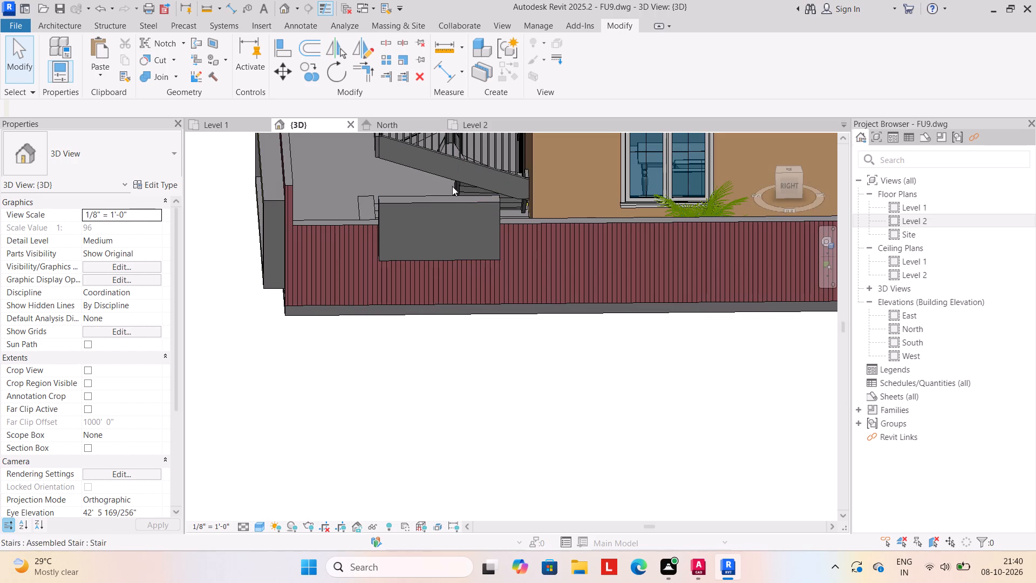
key(Escape)
Make two copies of the block along the side boundary wall, the first about 15'-6" from the original and the second near the rear end.
click(435, 257)
scroll(463, 343, down, 3)
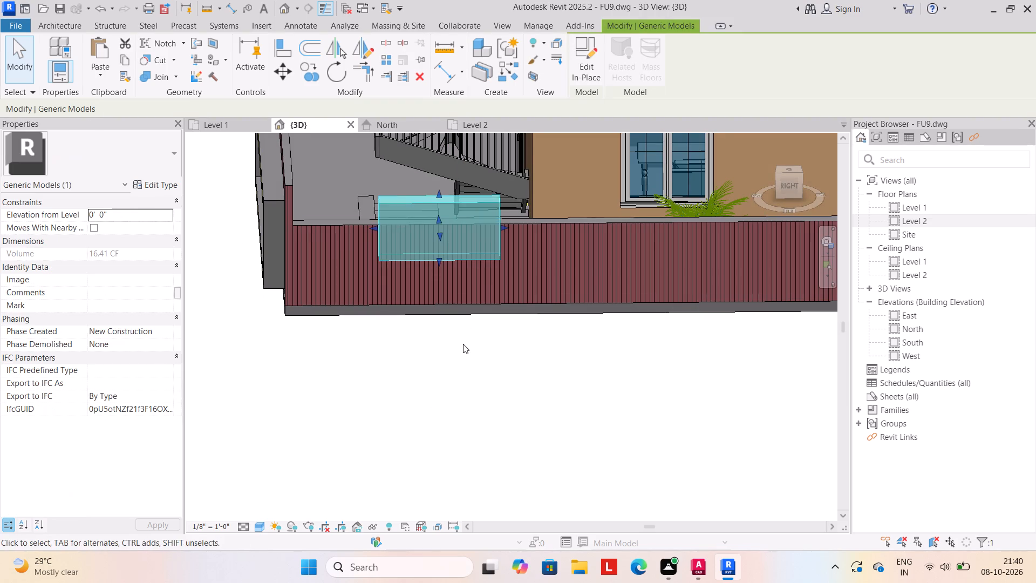
middle_drag(452, 367, 415, 404)
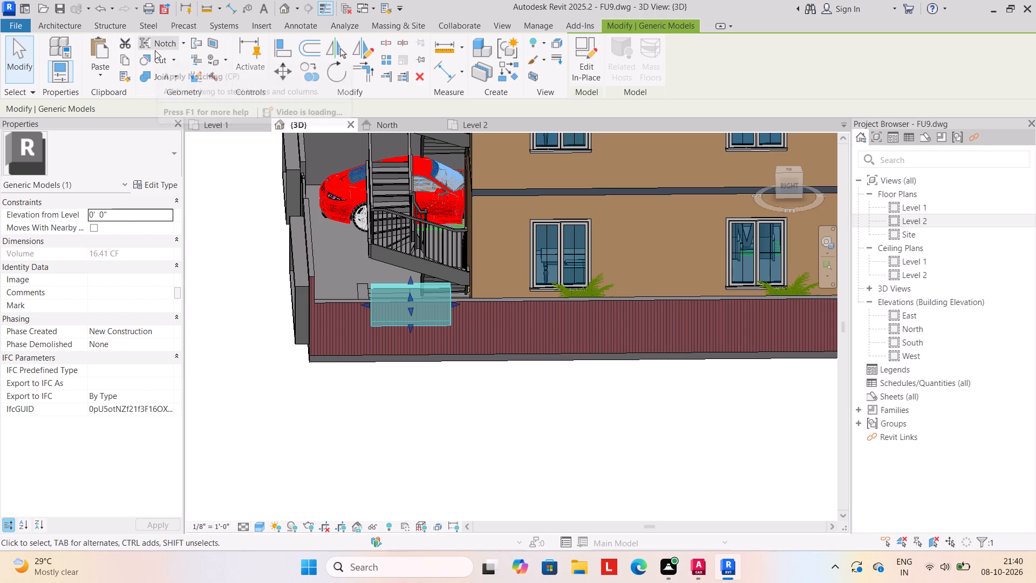
click(307, 72)
drag(410, 328, 418, 330)
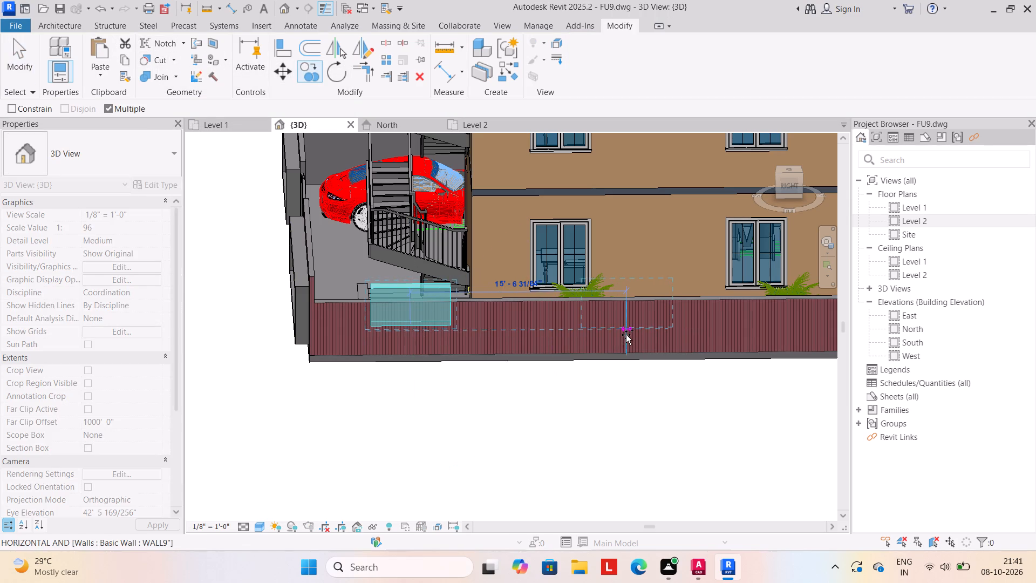
click(626, 335)
middle_drag(667, 338, 444, 364)
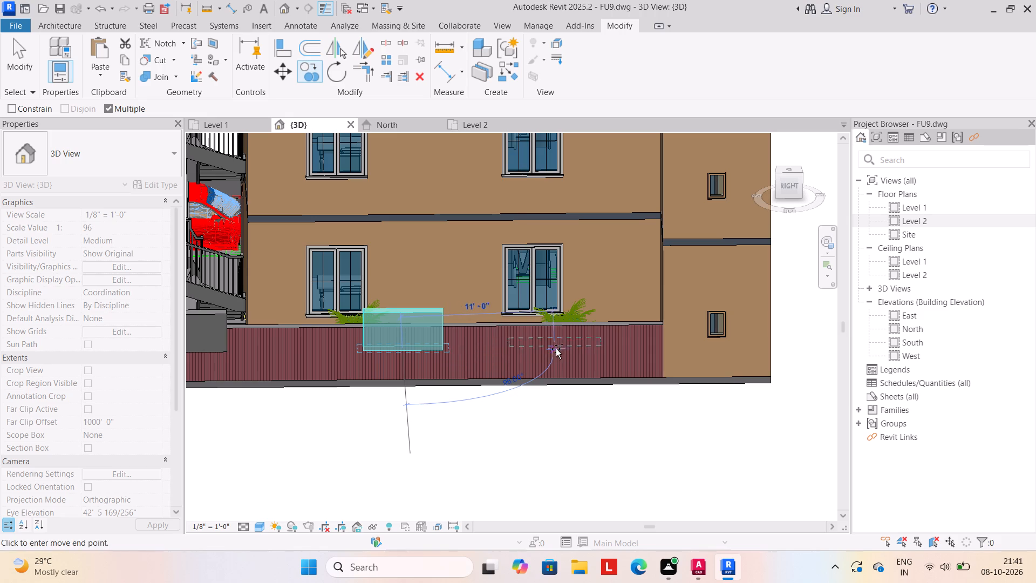
click(573, 350)
key(Escape)
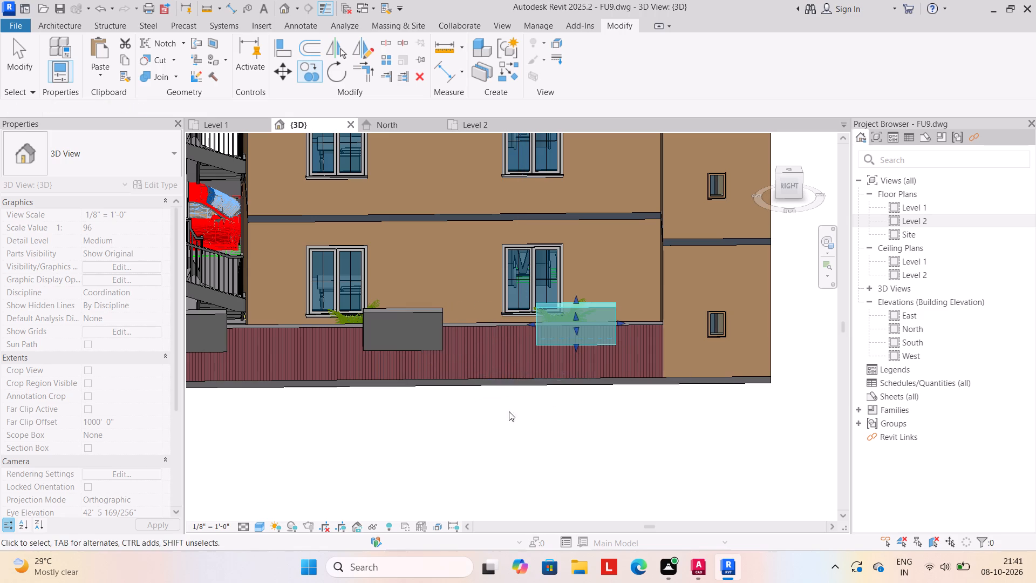
scroll(509, 432, down, 2)
key(Escape)
middle_drag(523, 436, 549, 391)
key(Escape)
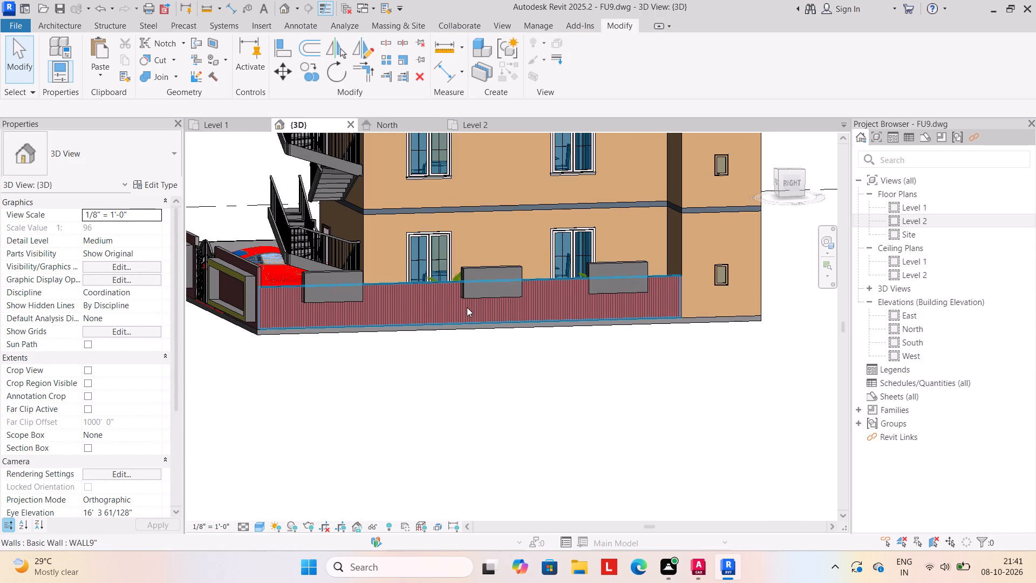
Nudge the middle block slightly along the side boundary wall toward the front of the building.
click(491, 294)
key(Left)
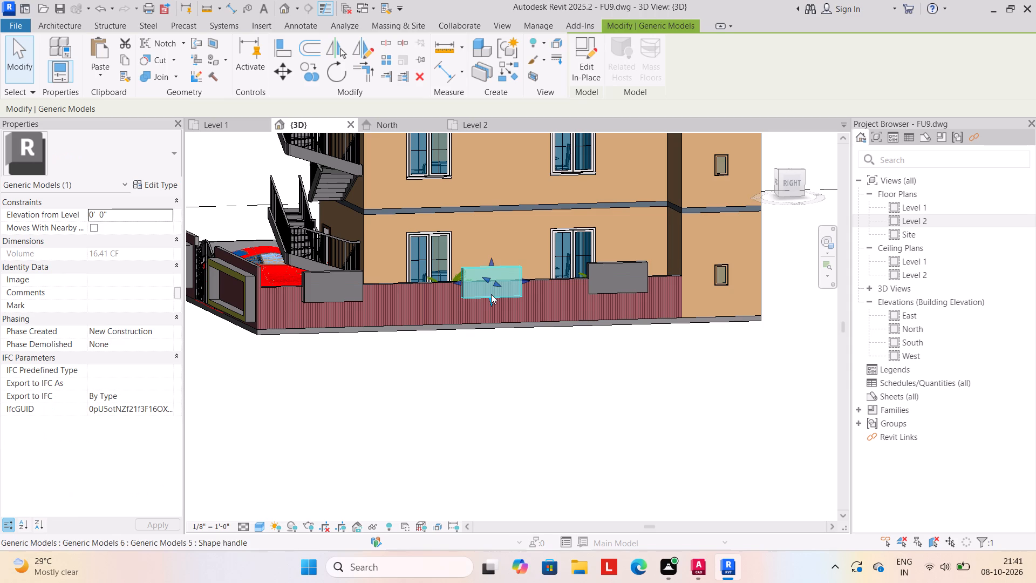
key(Left)
key(Left)
key(Left)
click(504, 365)
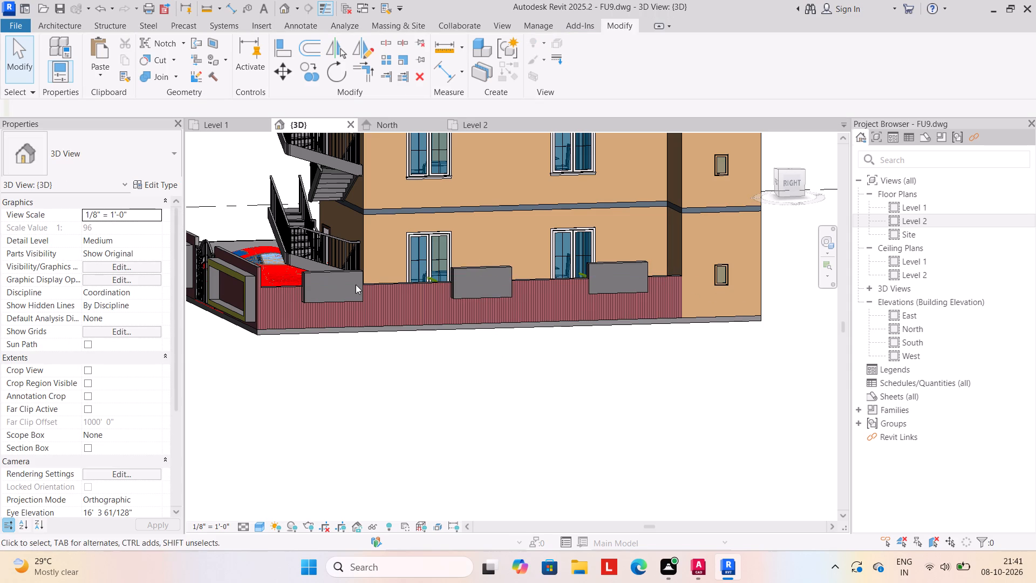
Edit the front block on the side boundary wall in place, paint its outer face with the Sash material, and finish the model.
click(356, 286)
click(360, 287)
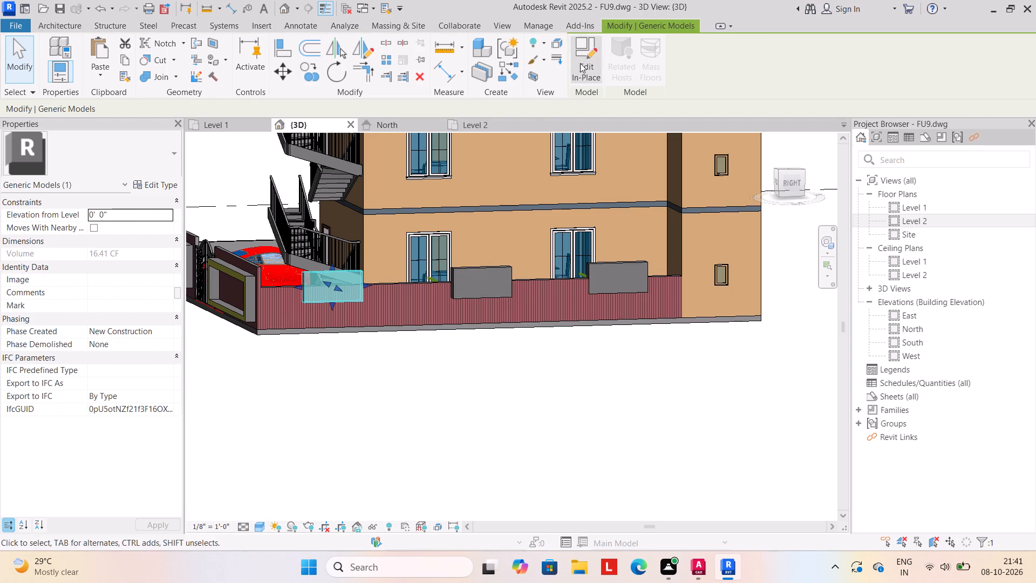
click(580, 63)
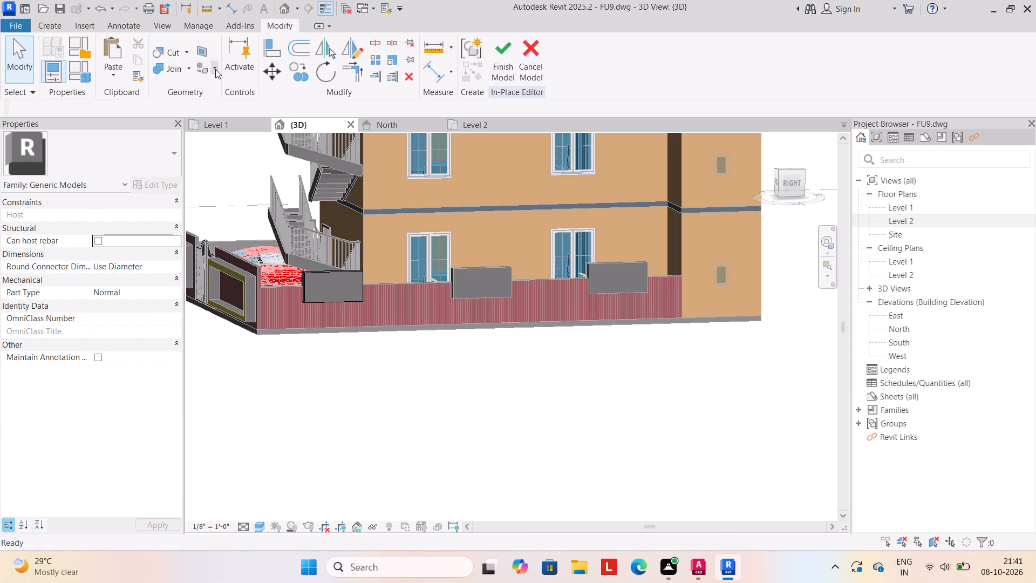
click(215, 69)
click(215, 80)
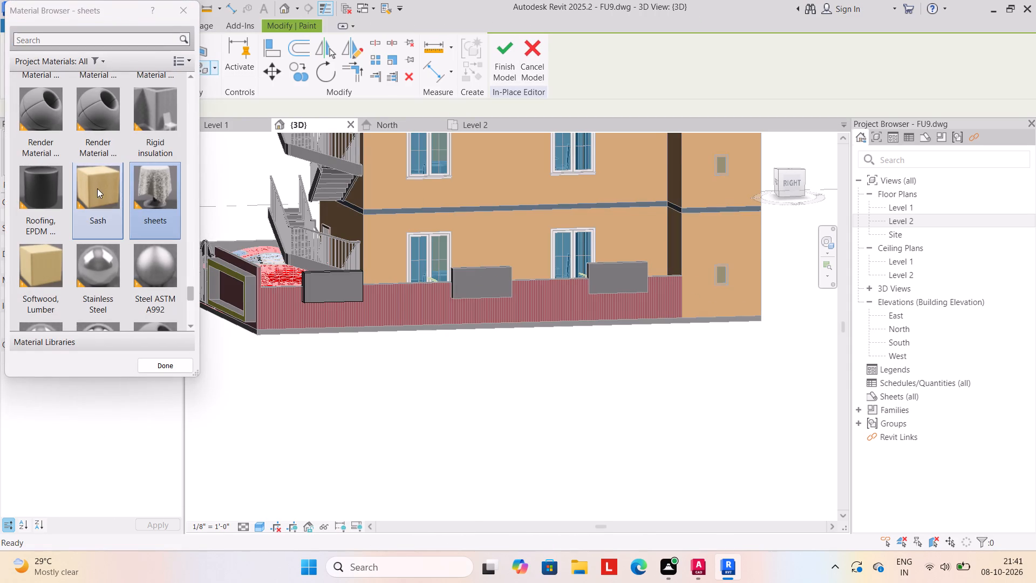
click(90, 184)
click(303, 287)
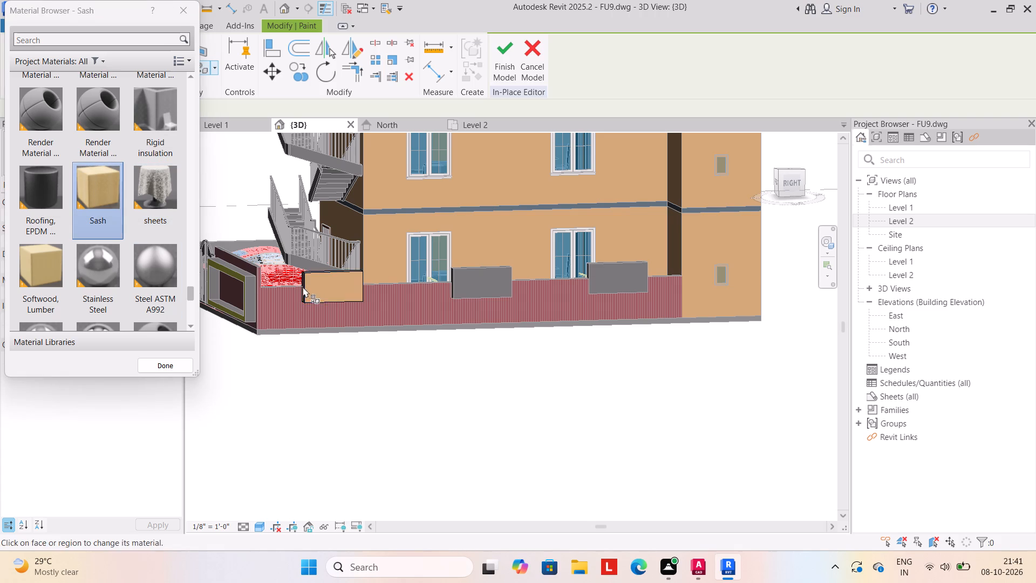
click(501, 53)
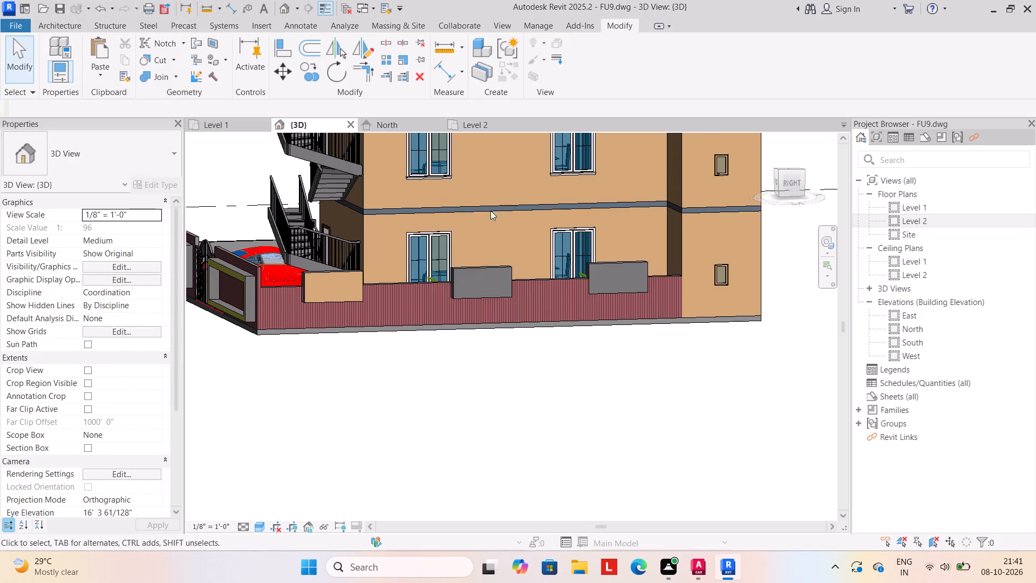
Edit the middle block on the side boundary wall in place, paint its outer face with Sash, and finish the model.
click(482, 268)
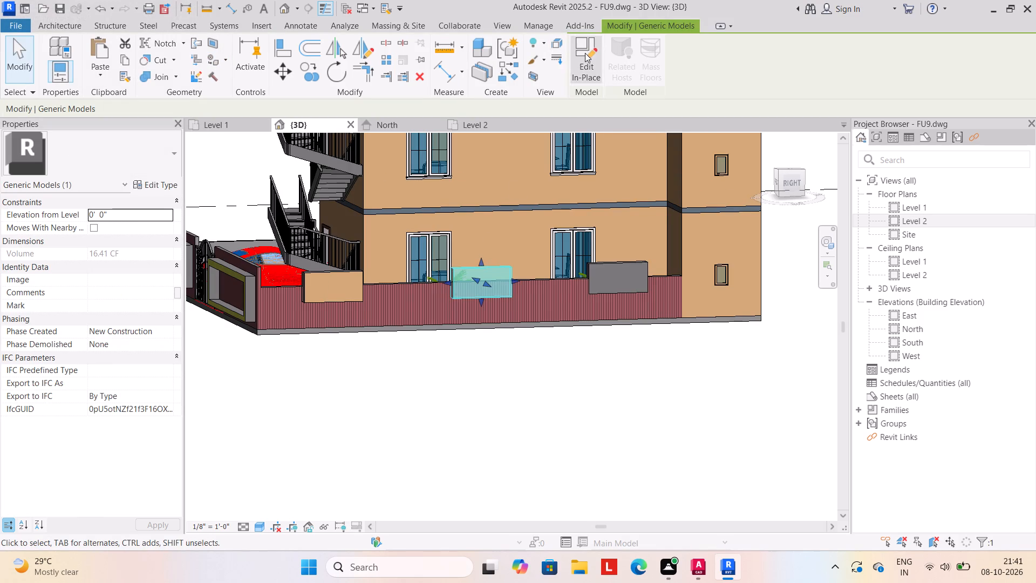
click(585, 53)
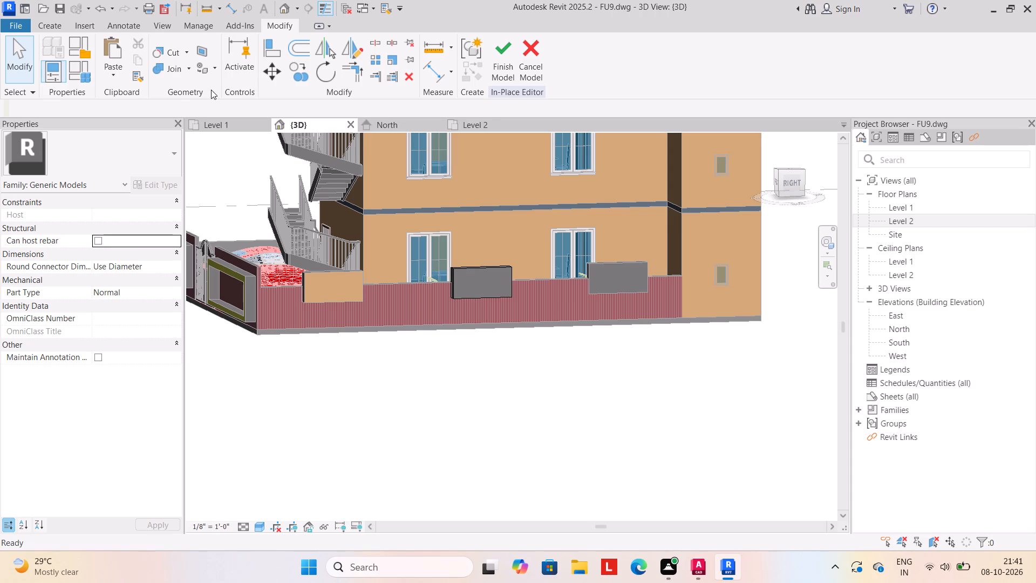
click(221, 66)
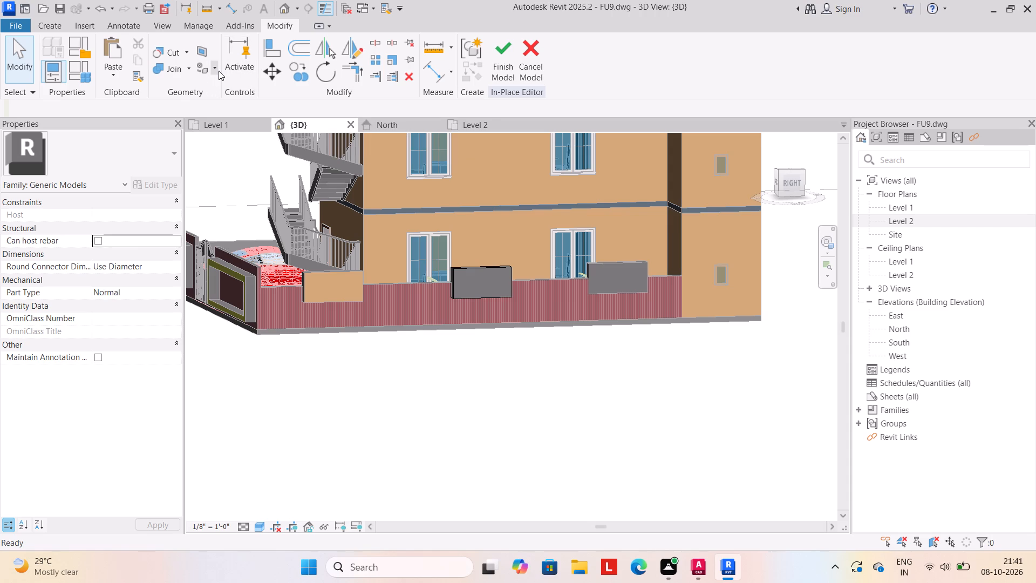
click(219, 71)
click(213, 87)
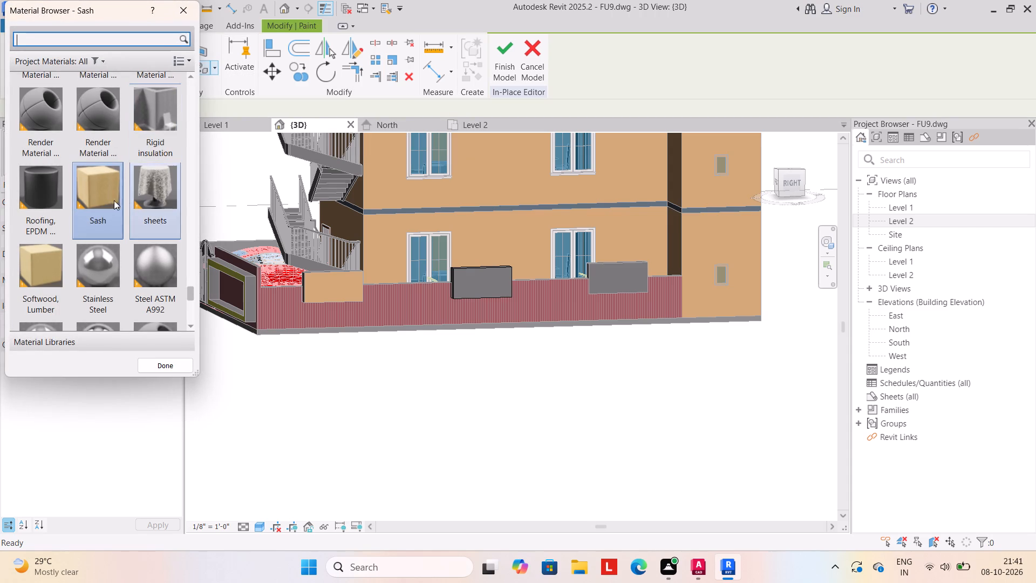
click(100, 196)
click(456, 283)
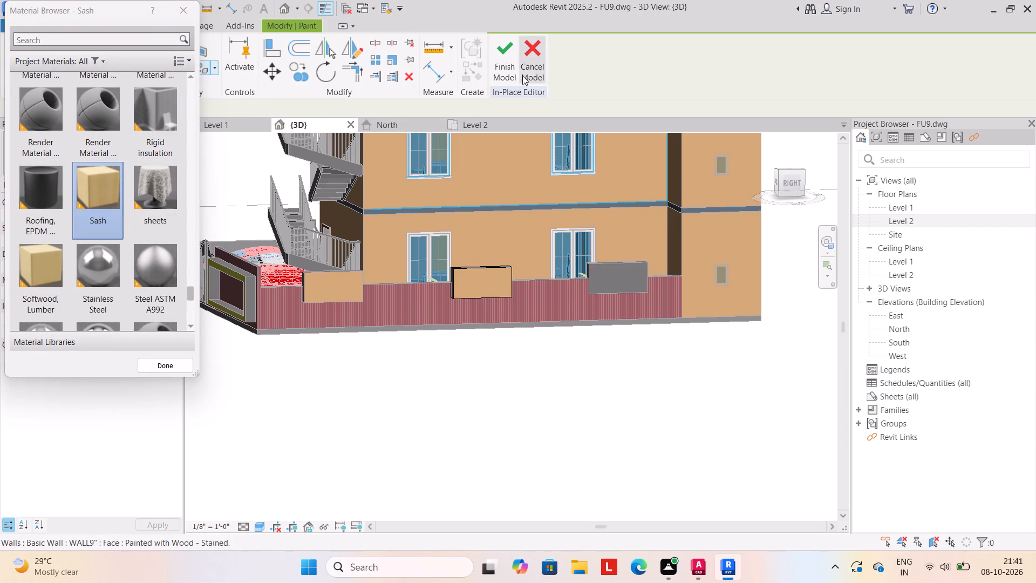
click(500, 58)
Edit the rear block on the side boundary wall in place, paint its outer face with Sash, and finish the model.
click(604, 267)
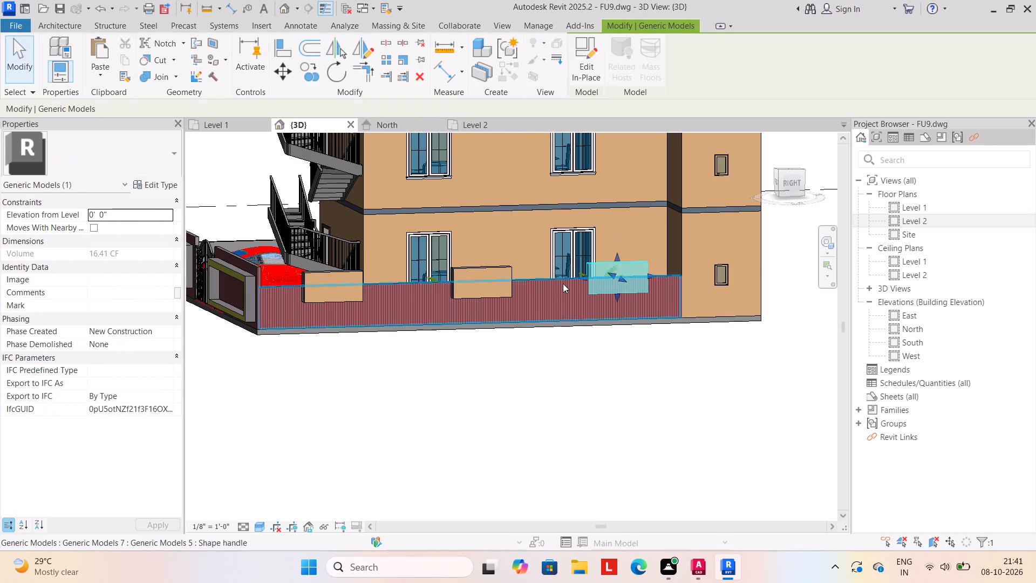
click(573, 59)
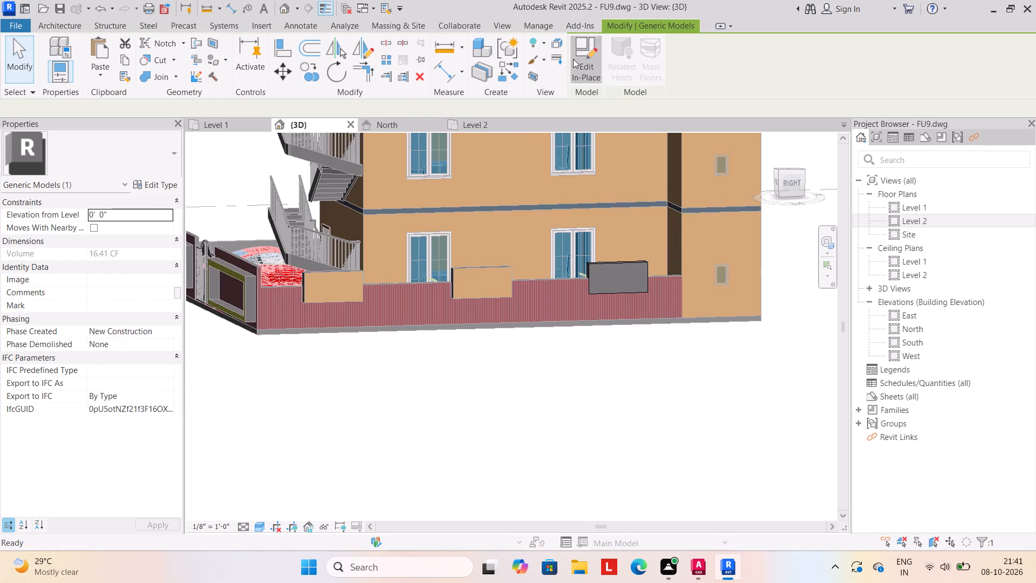
click(218, 73)
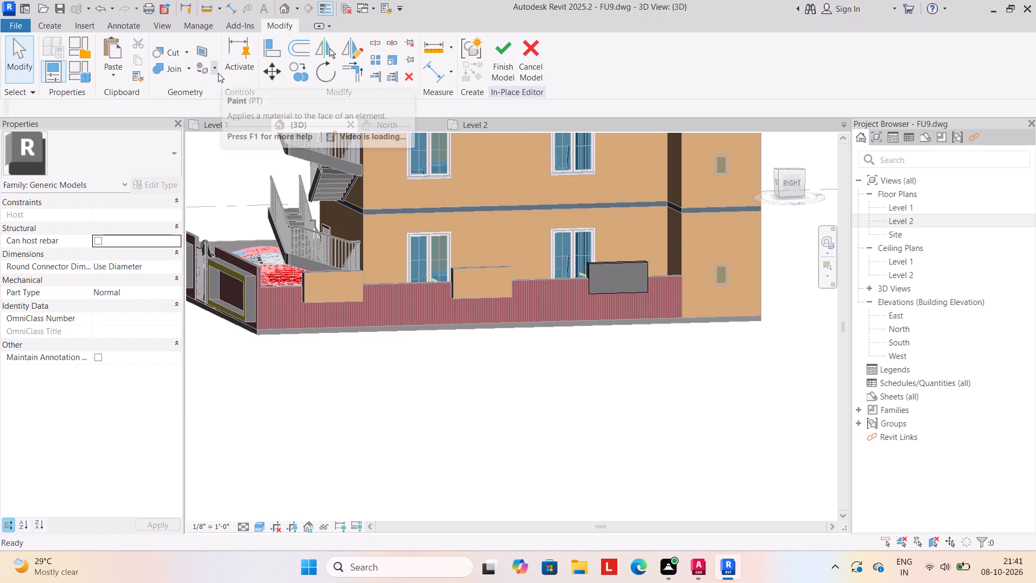
click(222, 92)
click(105, 171)
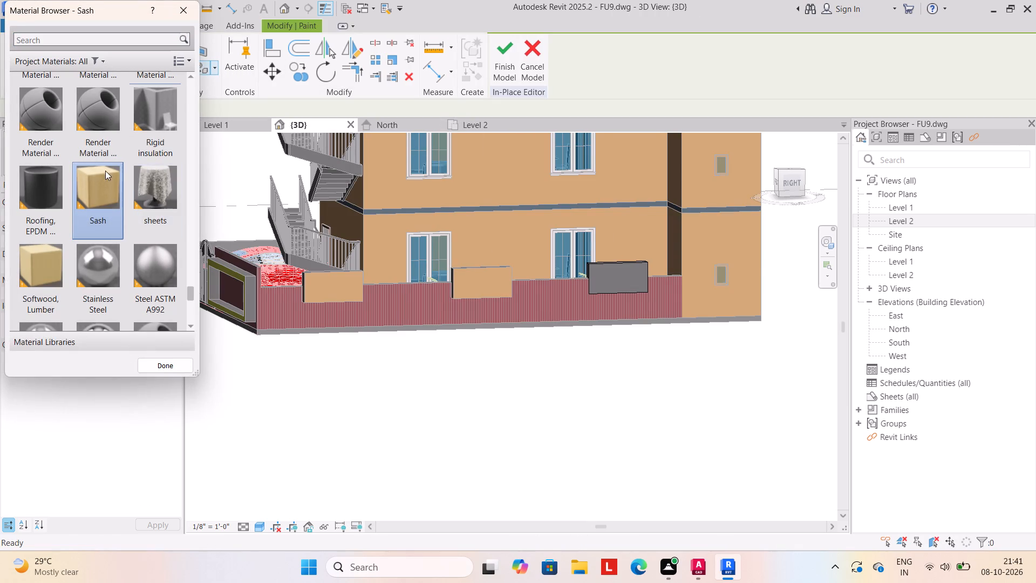
click(603, 283)
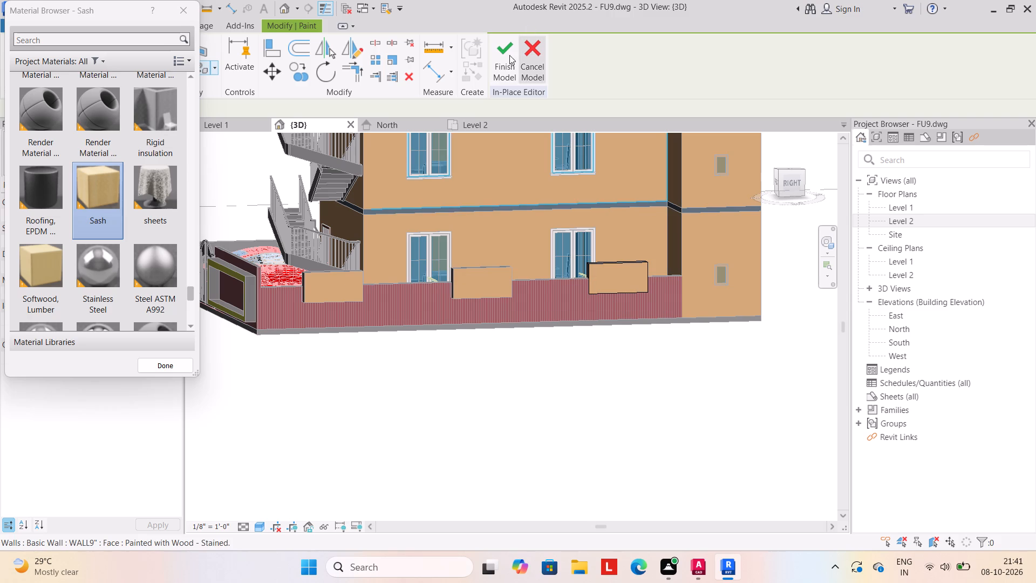
click(508, 55)
Create a new in-place Generic Models component for the boundary wall on the building's left side, keeping the default name.
shift+middle_drag(324, 392, 509, 392)
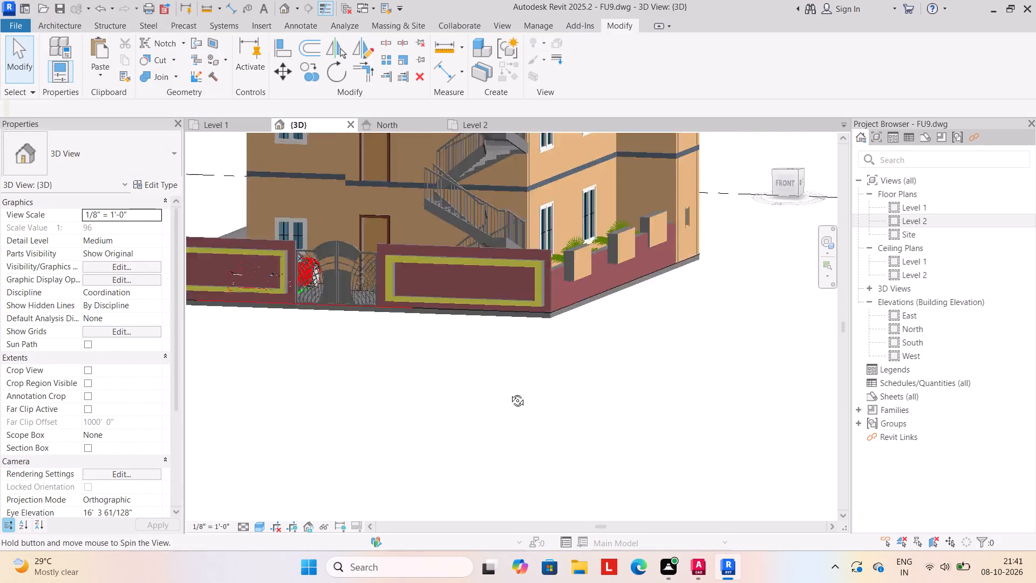
shift+middle_drag(509, 392, 543, 392)
scroll(521, 385, down, 1)
middle_drag(509, 369, 587, 379)
shift+middle_drag(271, 390, 366, 391)
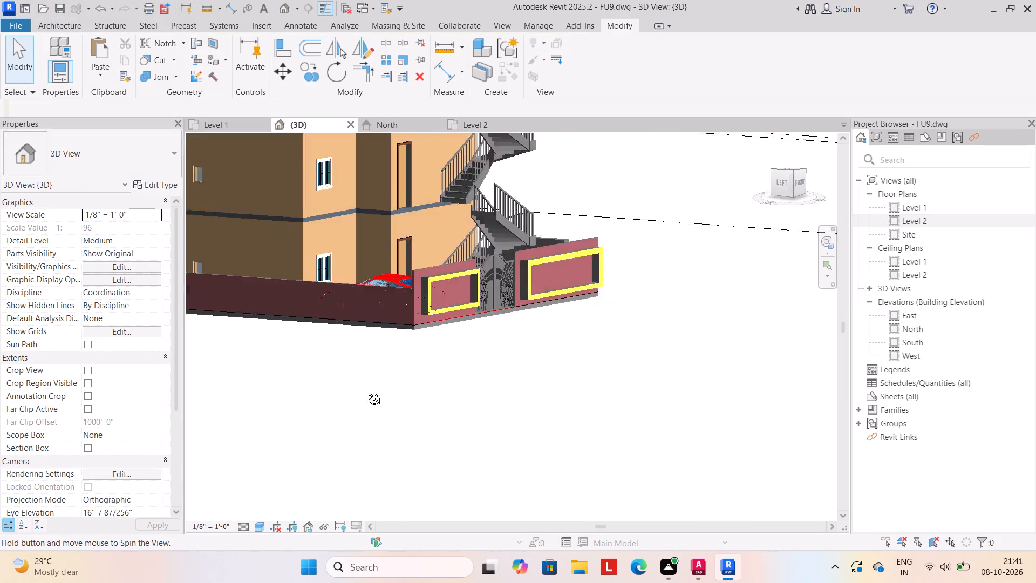
shift+middle_drag(366, 391, 380, 392)
scroll(367, 394, down, 2)
middle_drag(349, 392, 477, 409)
shift+middle_drag(449, 420, 476, 416)
scroll(472, 415, up, 1)
click(63, 25)
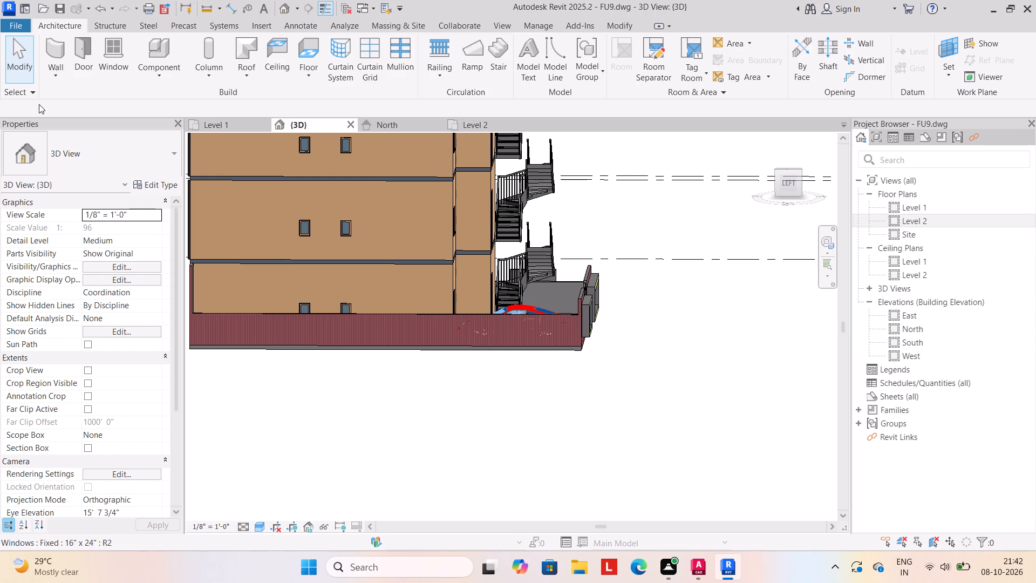
scroll(259, 384, down, 1)
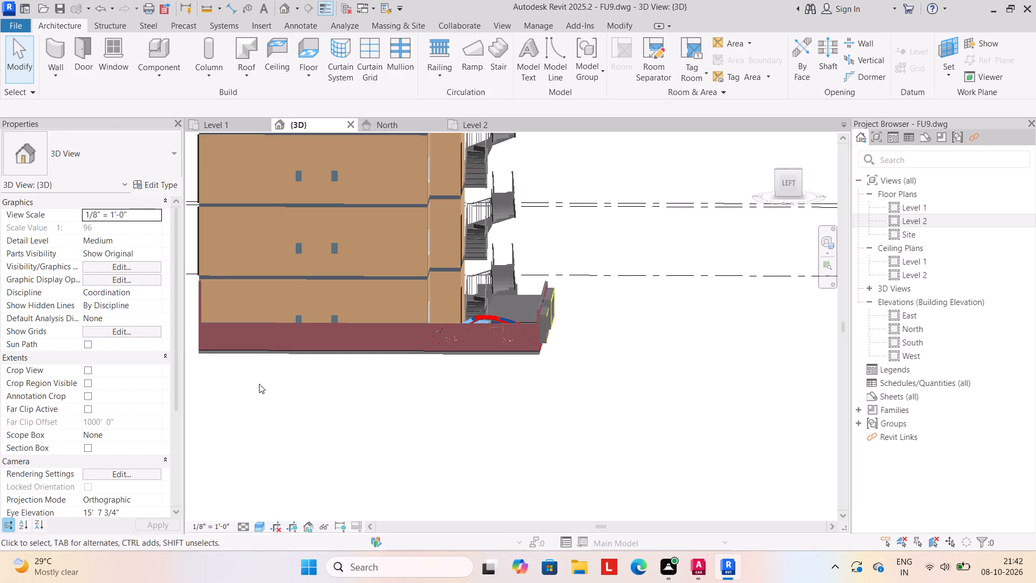
middle_drag(259, 384, 324, 384)
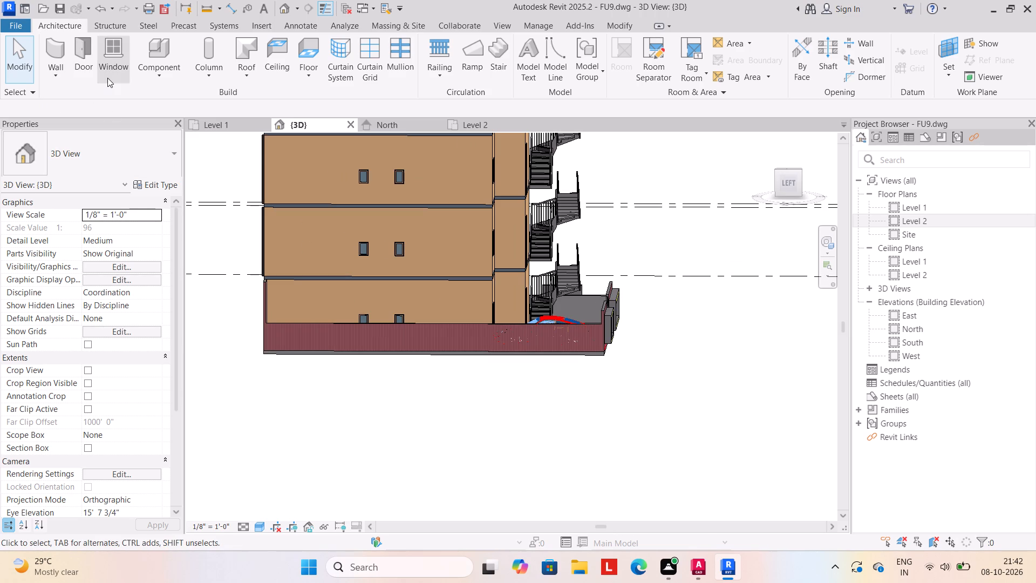
click(158, 74)
click(165, 119)
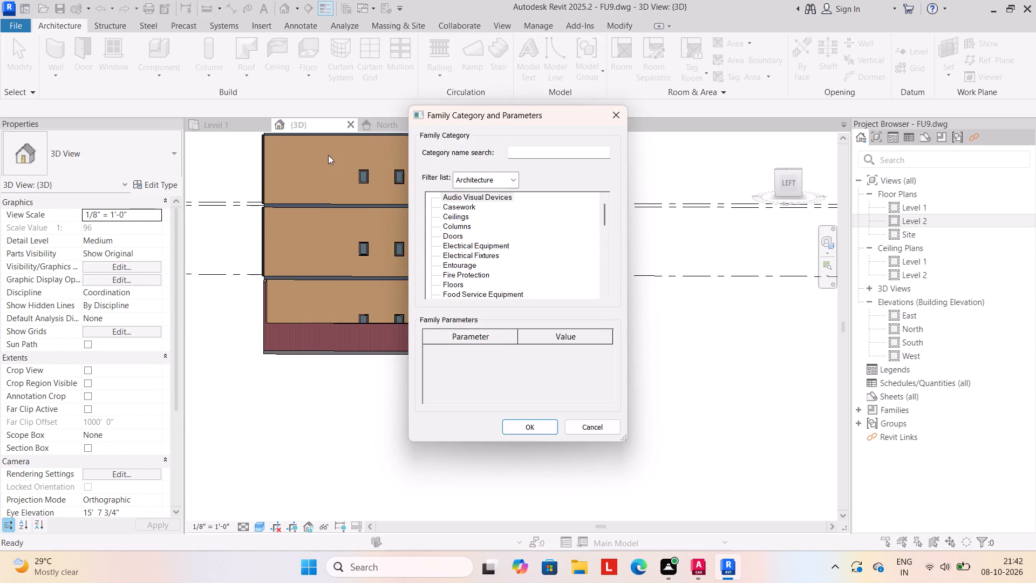
scroll(516, 267, down, 4)
click(482, 285)
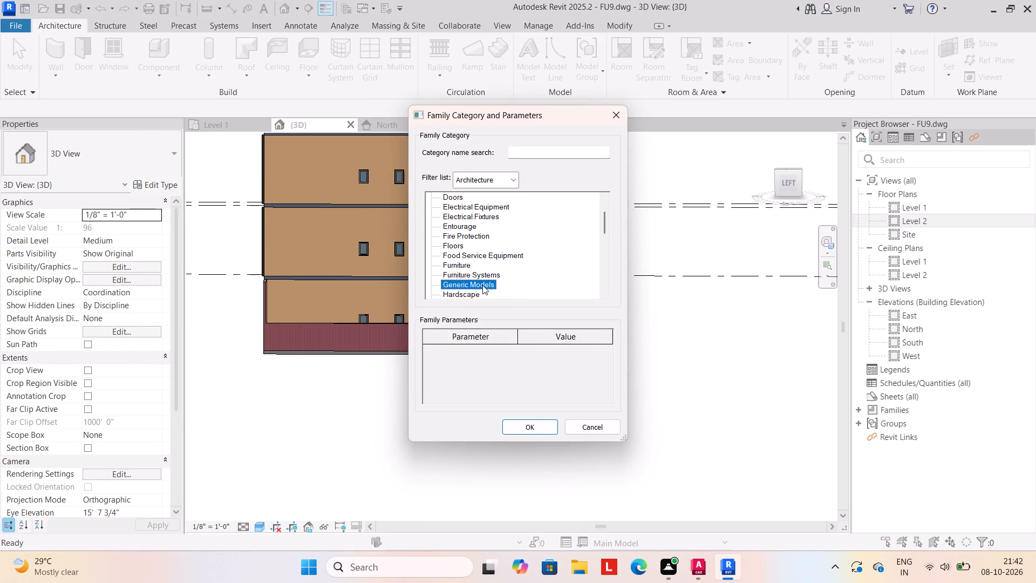
click(530, 423)
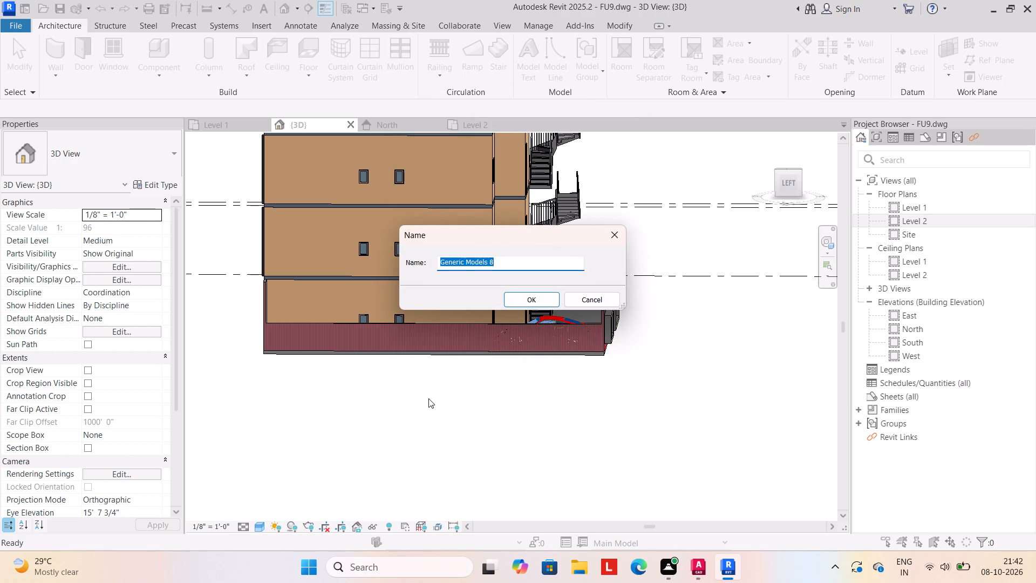
click(532, 302)
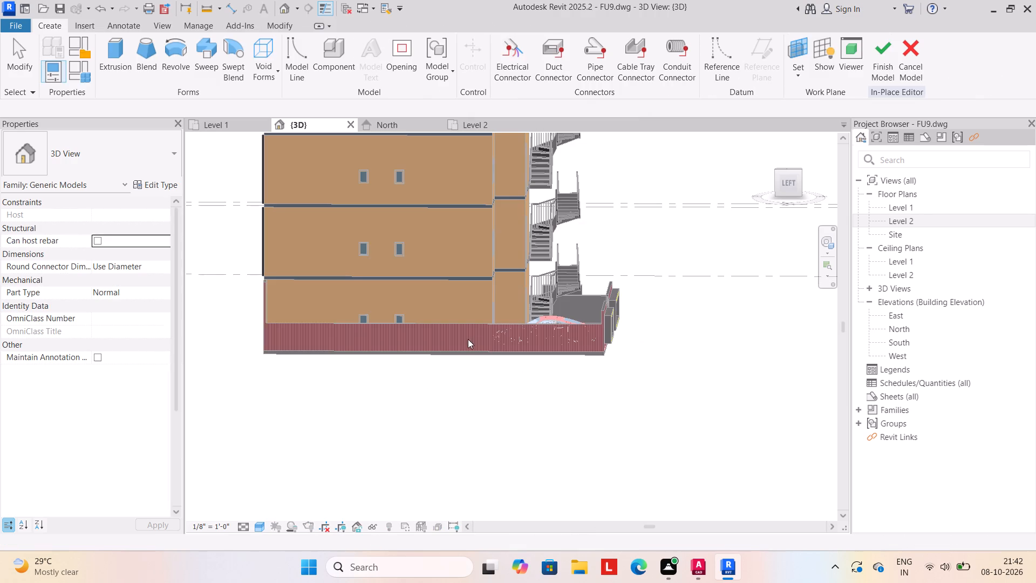
Try to set the boundary wall on the building's left side as the work plane for a solid extrusion, picking beside the parked car.
click(113, 54)
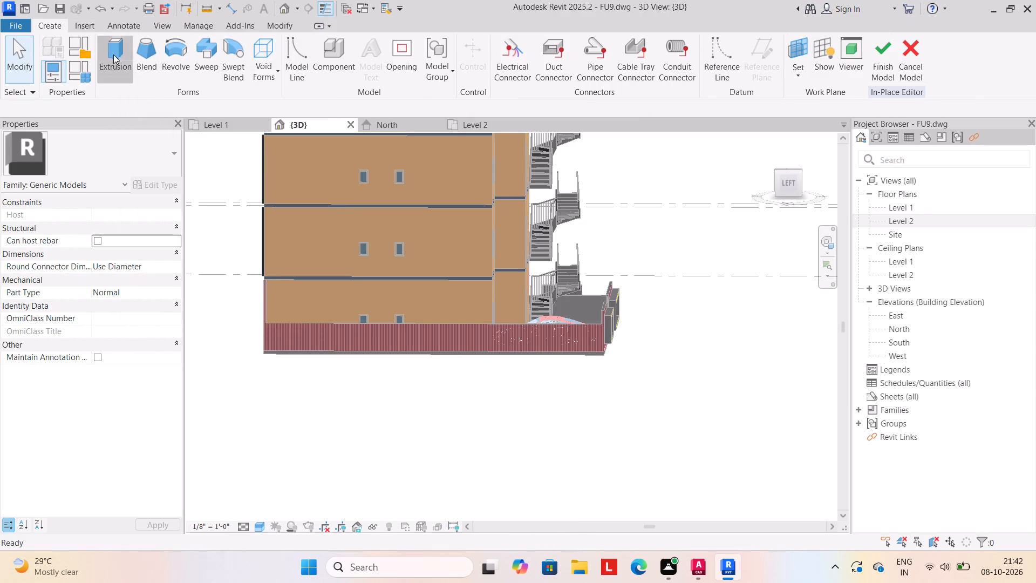
click(697, 73)
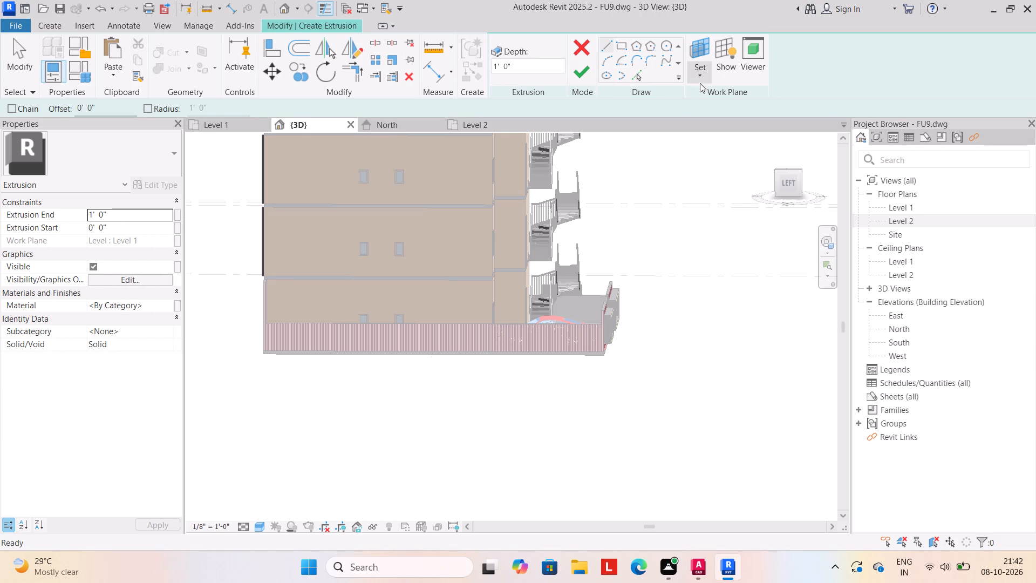
click(725, 130)
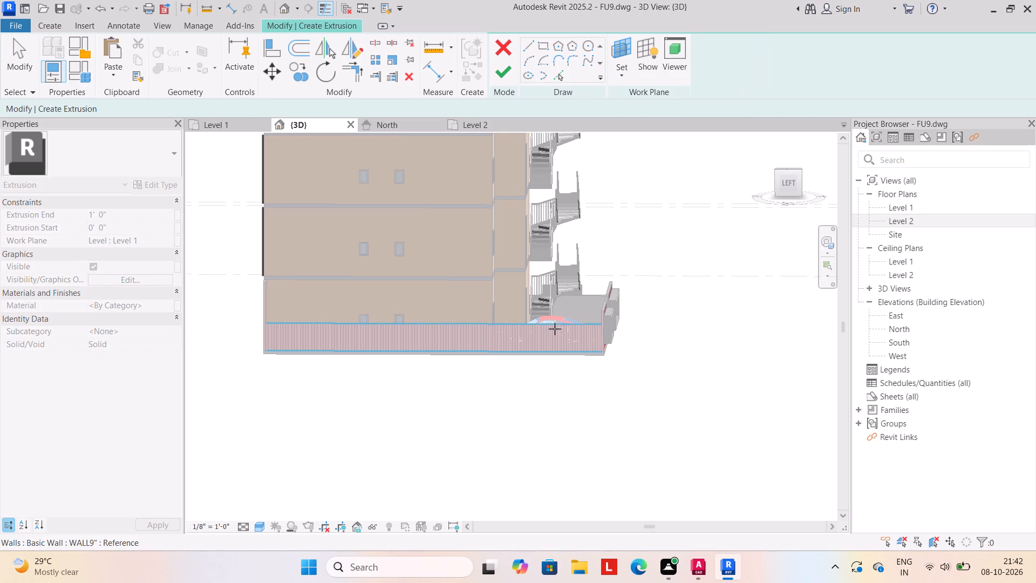
click(555, 329)
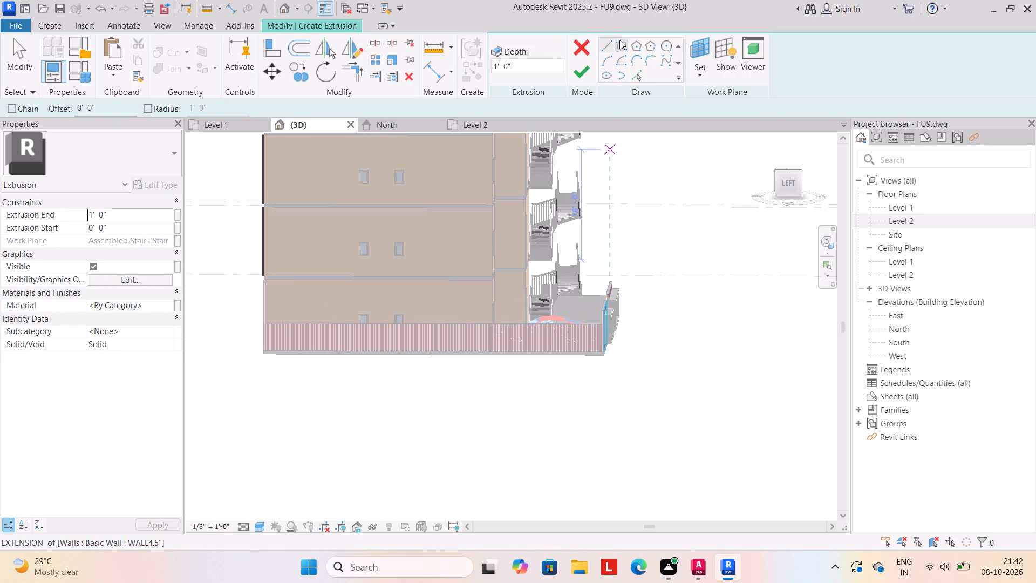
Sketch a rectangle about 5'-0" by 2'-6" across the left-side wall's top edge beside the parked car, and extrude it 1'-0".
click(619, 40)
scroll(501, 321, up, 4)
scroll(561, 335, up, 3)
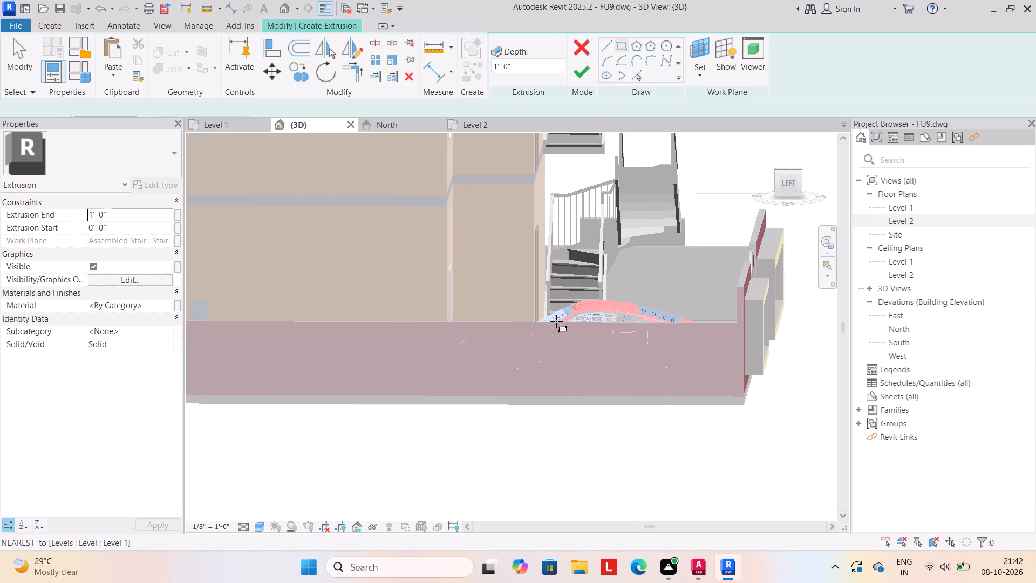
drag(550, 310, 553, 318)
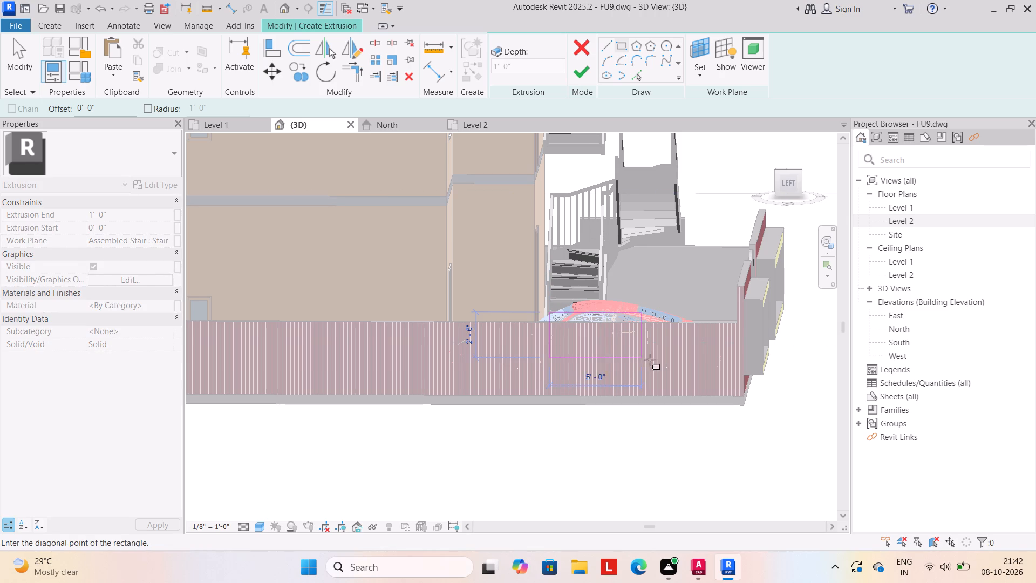
click(642, 355)
click(578, 74)
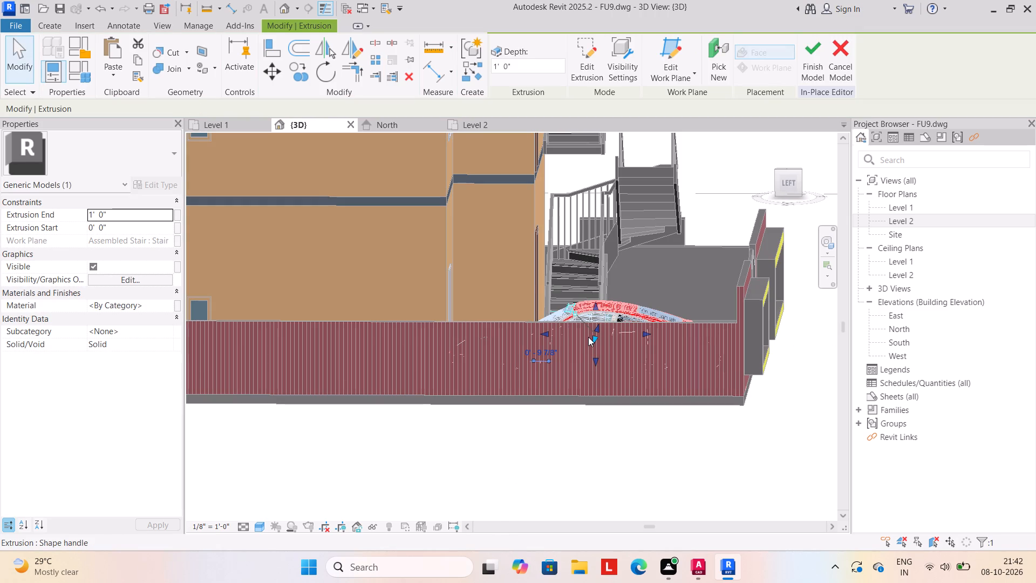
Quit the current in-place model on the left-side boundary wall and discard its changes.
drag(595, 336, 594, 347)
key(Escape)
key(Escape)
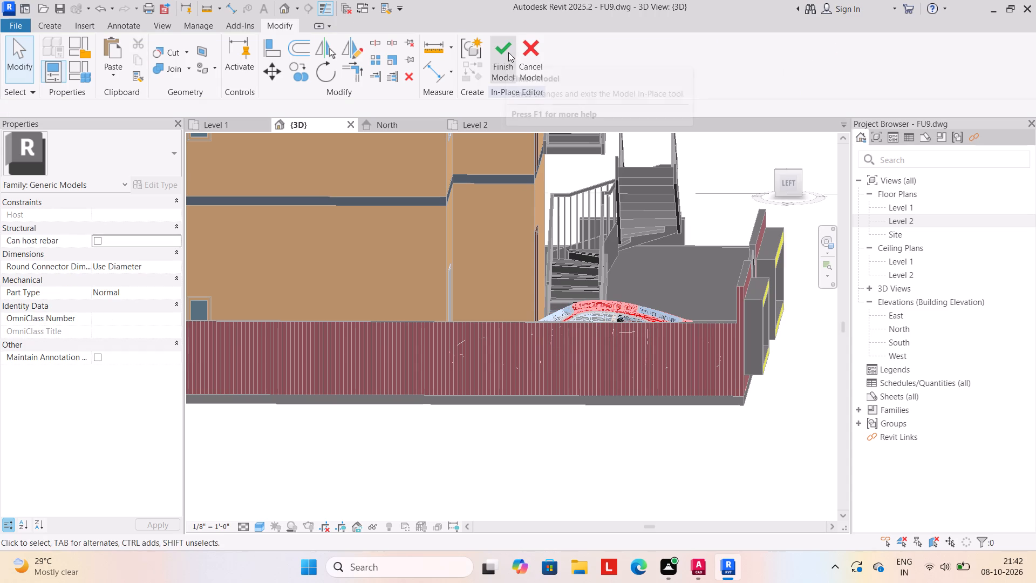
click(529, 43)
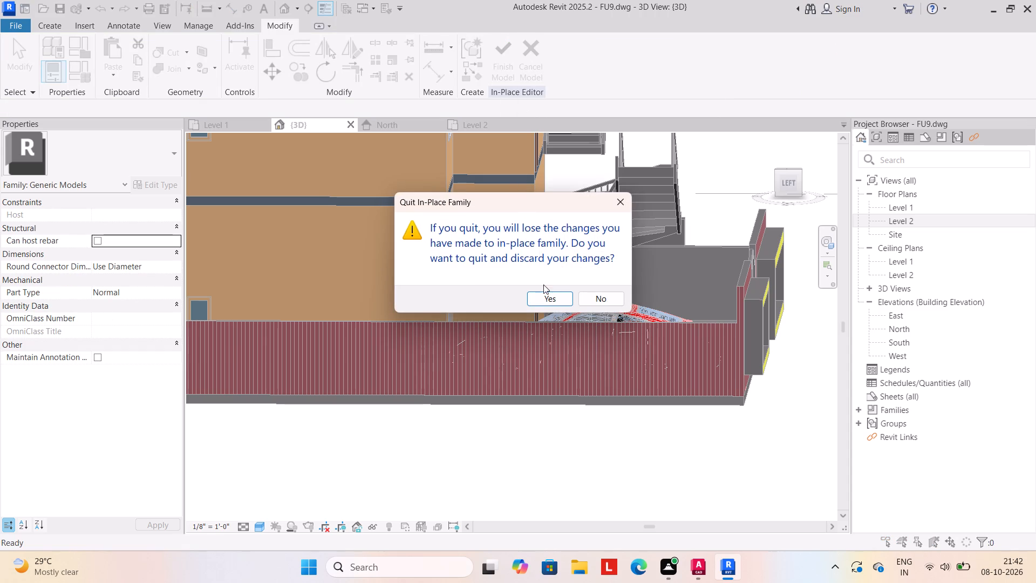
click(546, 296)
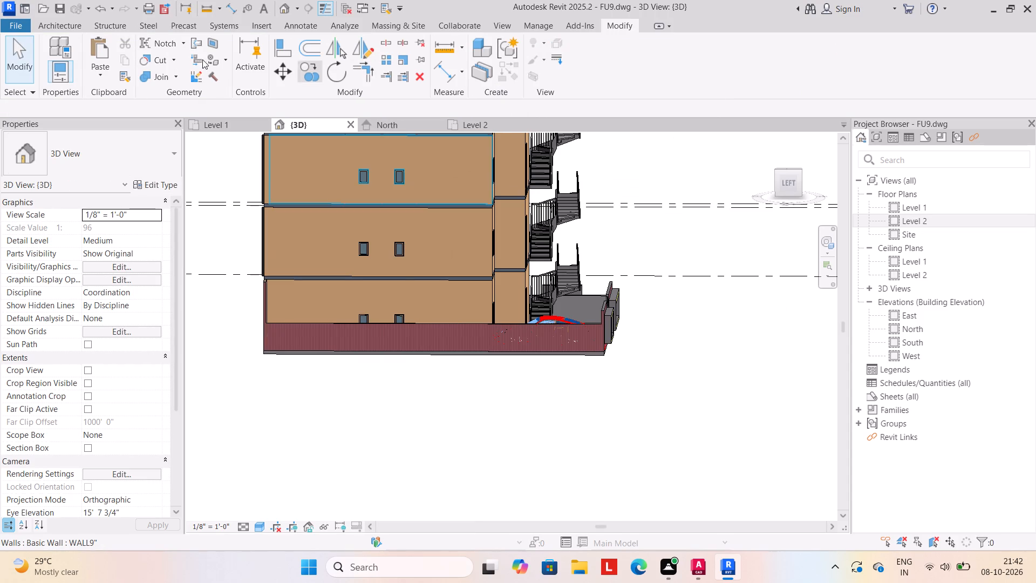
Create a new in-place component in the Generic Models category, keeping the default name.
click(58, 24)
click(162, 80)
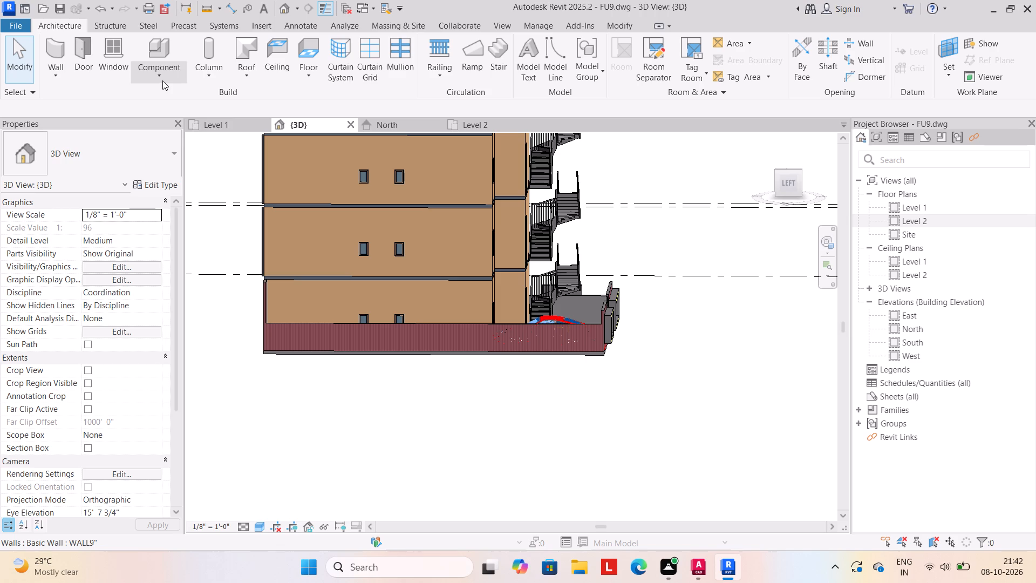
click(179, 124)
scroll(497, 235, down, 5)
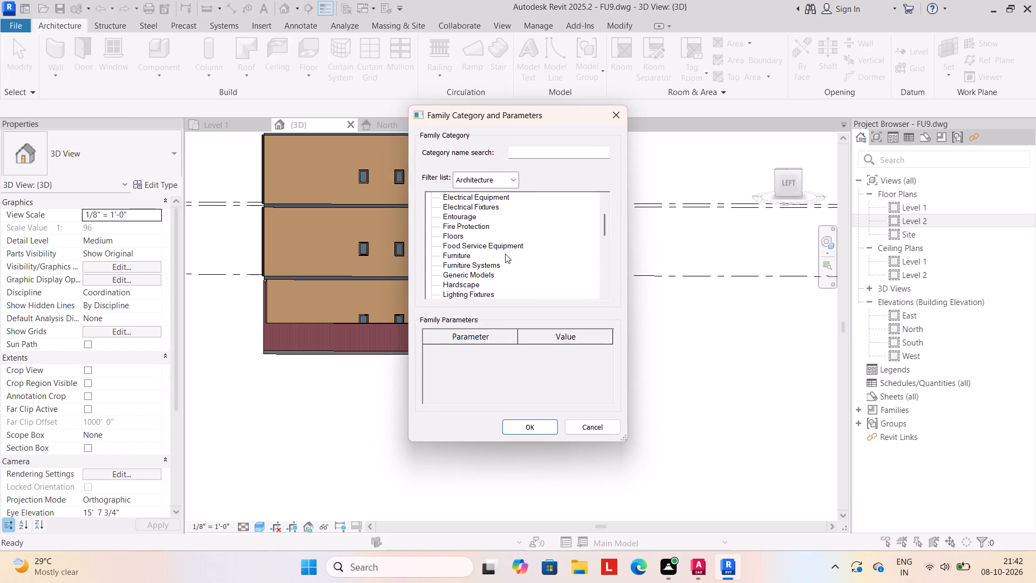
click(485, 277)
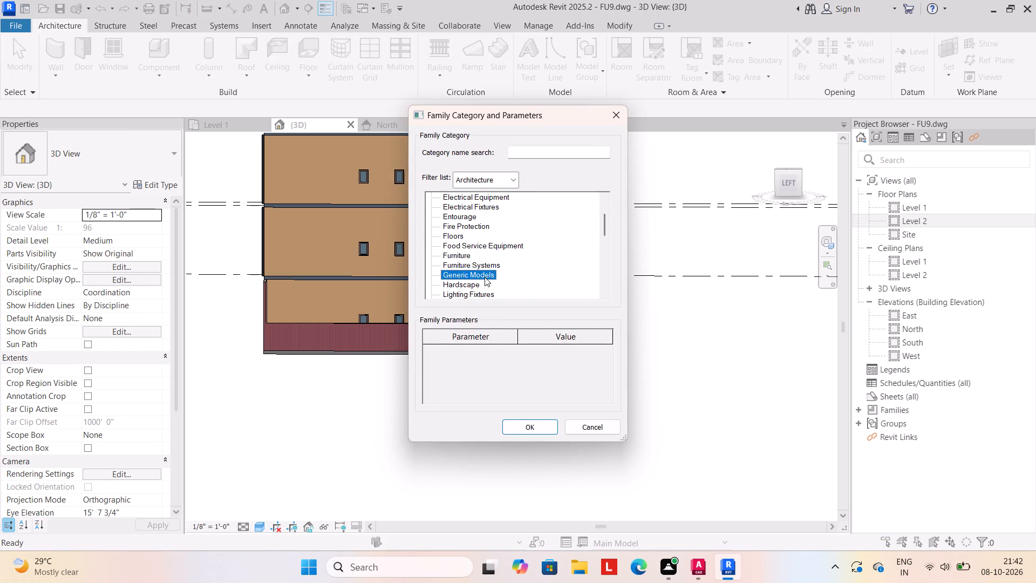
click(529, 425)
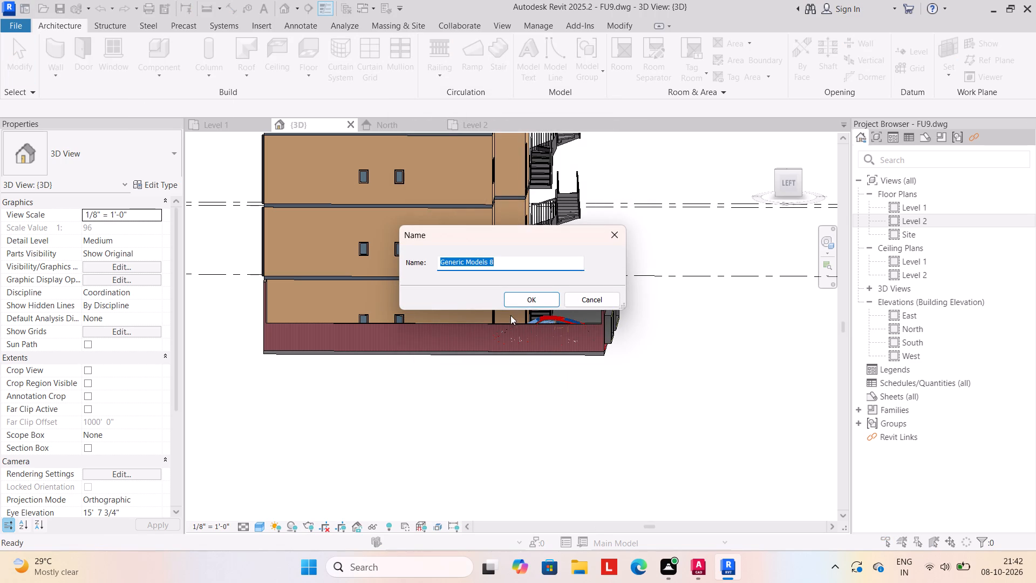
click(519, 302)
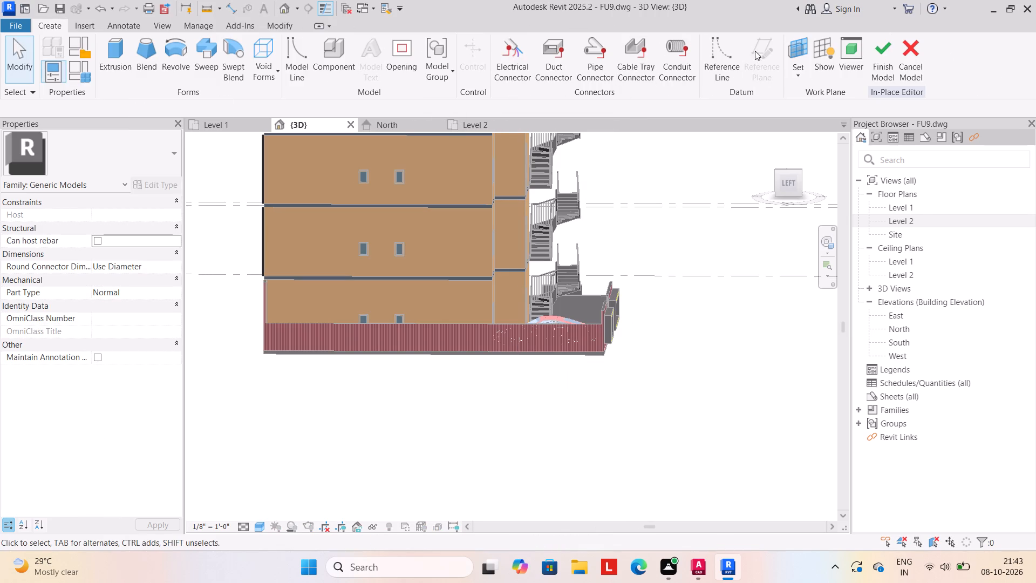
Start a rectangle sketch for a solid extrusion, with the left-side boundary wall picked as the work plane.
click(102, 48)
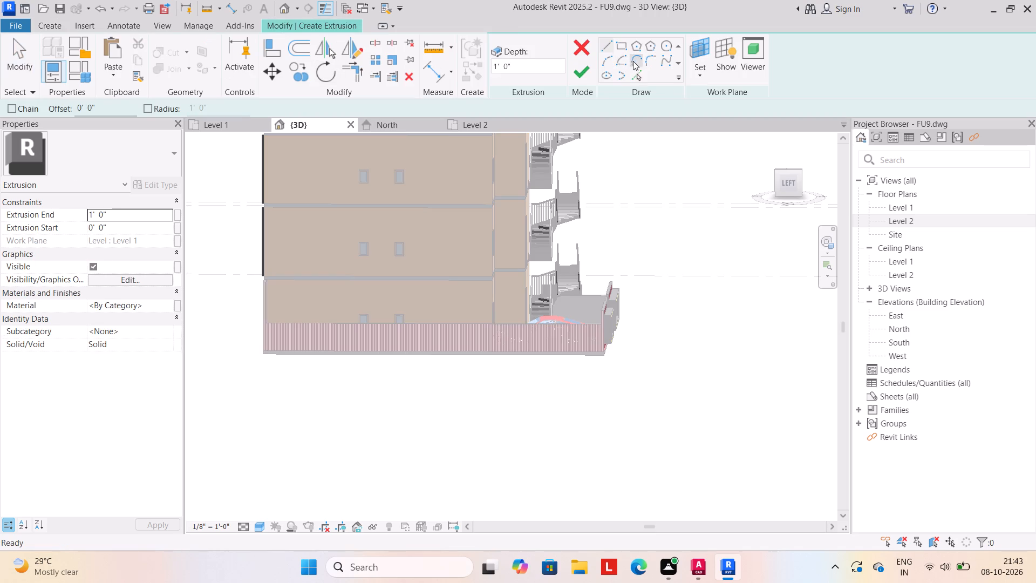
click(704, 76)
click(726, 132)
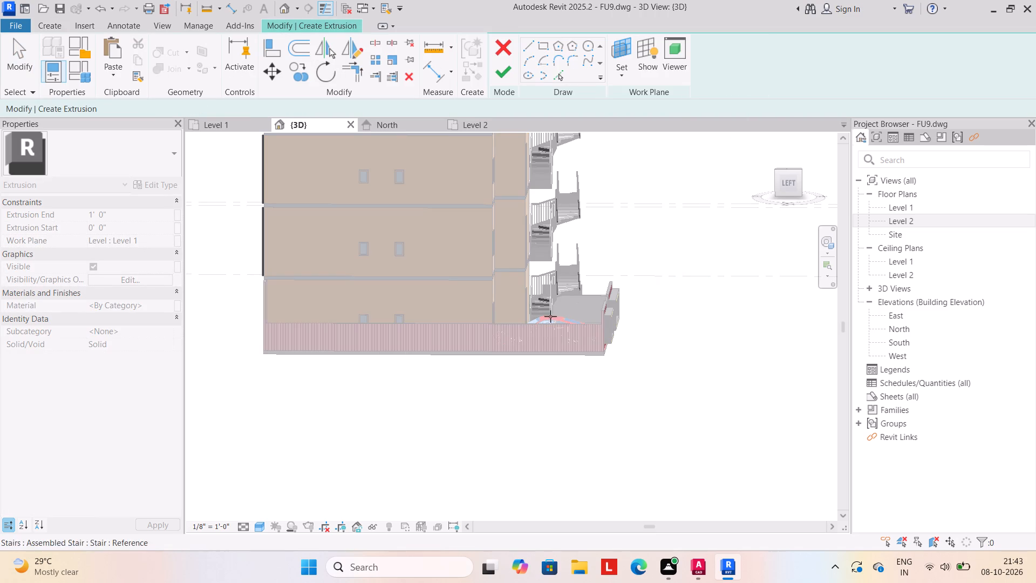
click(510, 327)
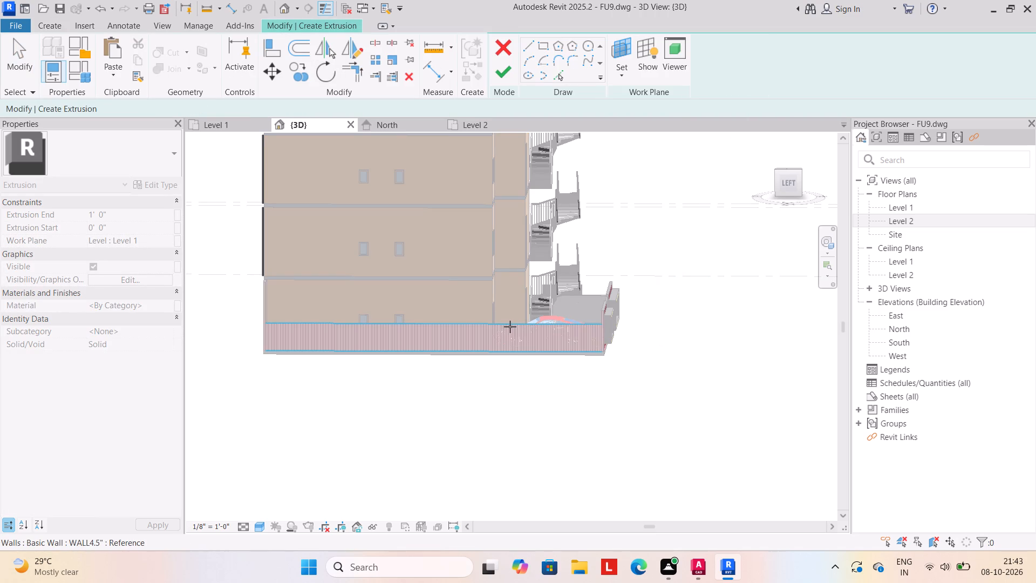
click(619, 43)
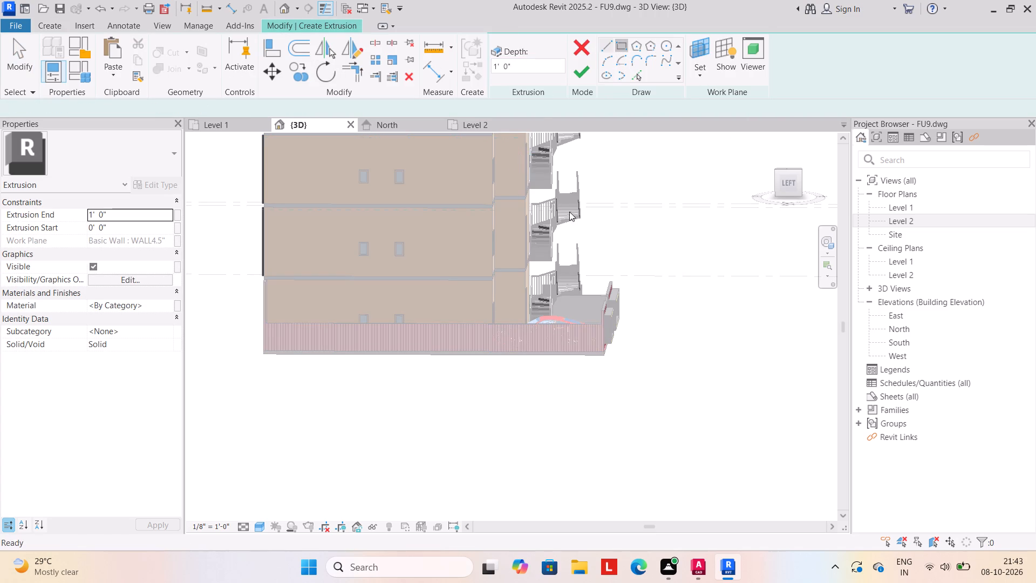
scroll(512, 336, up, 4)
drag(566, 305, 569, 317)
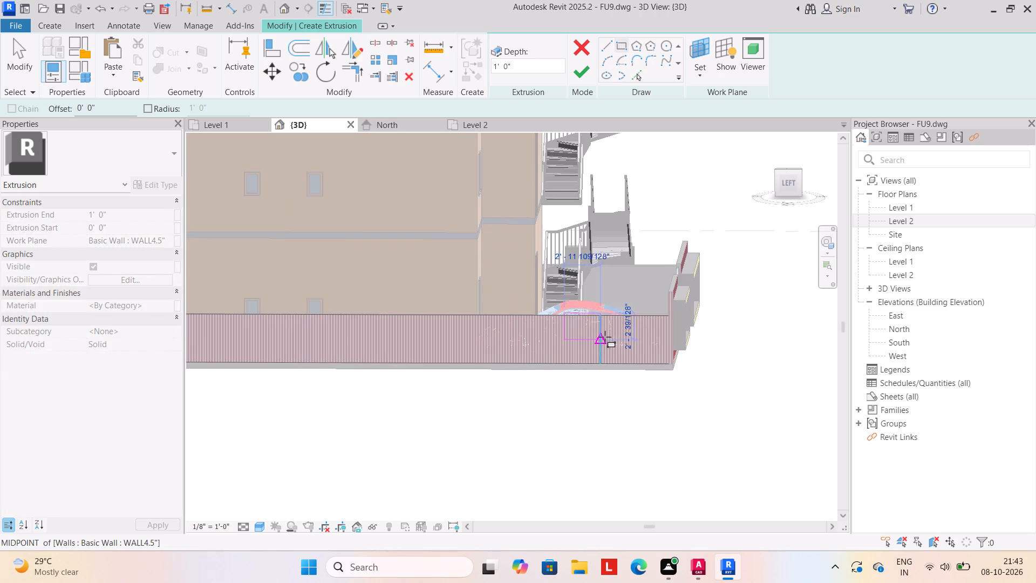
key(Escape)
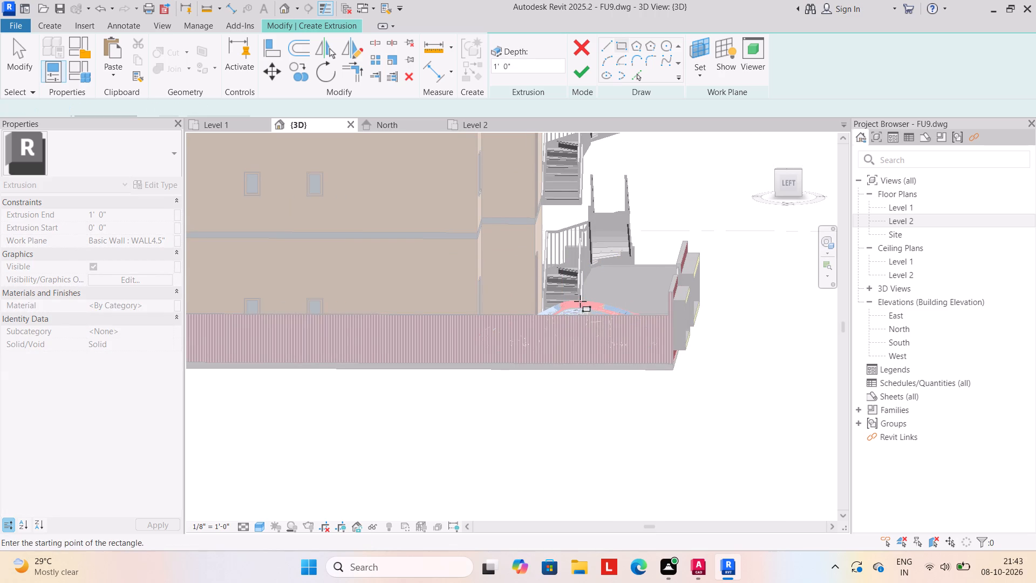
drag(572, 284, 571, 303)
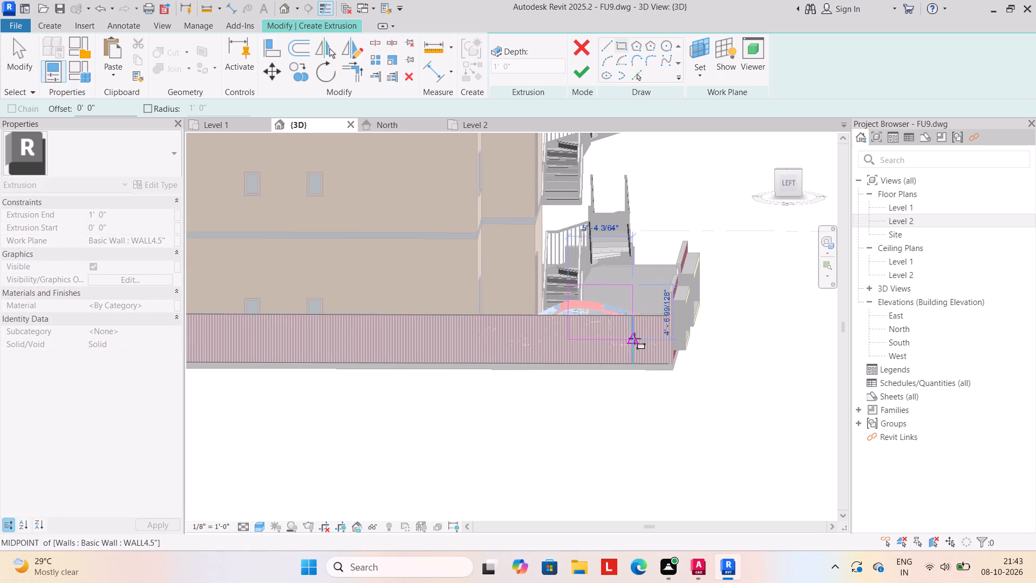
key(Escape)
Sketch a rectangle about 3'-5" by 2'-6" across the boundary wall's top edge beside the parked car.
click(576, 304)
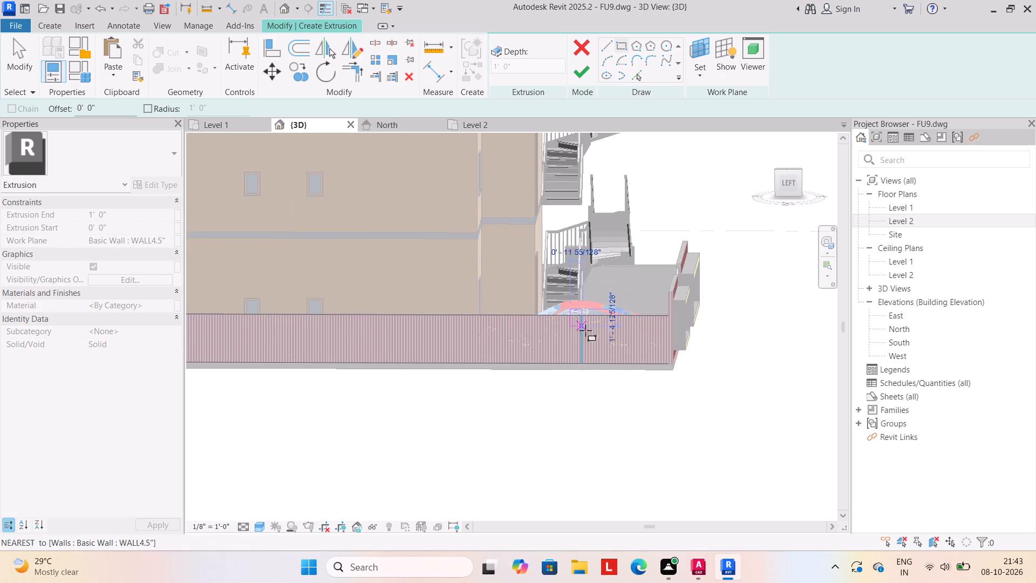
click(612, 337)
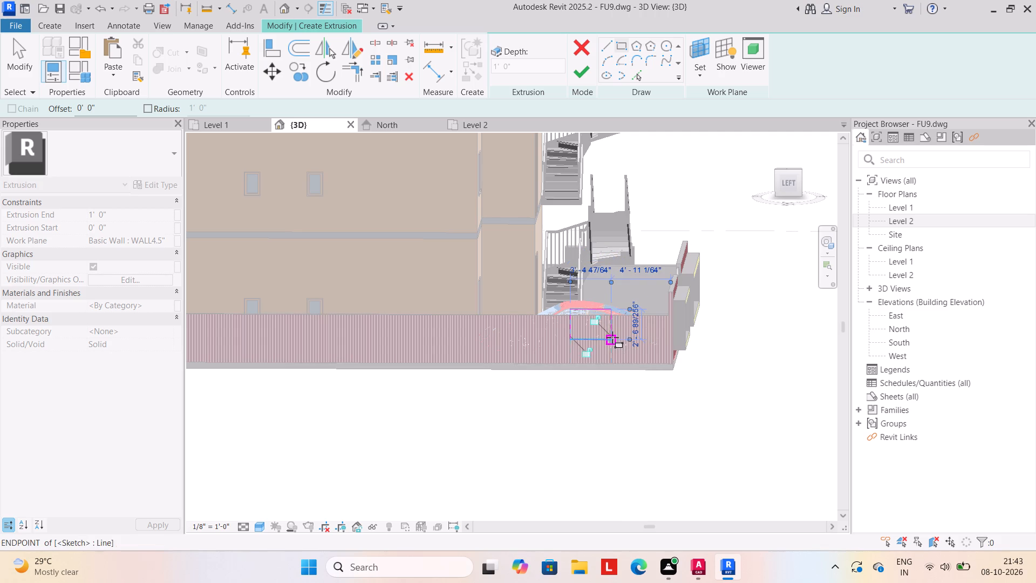
key(Escape)
key(Escape)
Nudge the whole sketched rectangle upward three times and finish it as a 1'-0" extrusion.
click(547, 289)
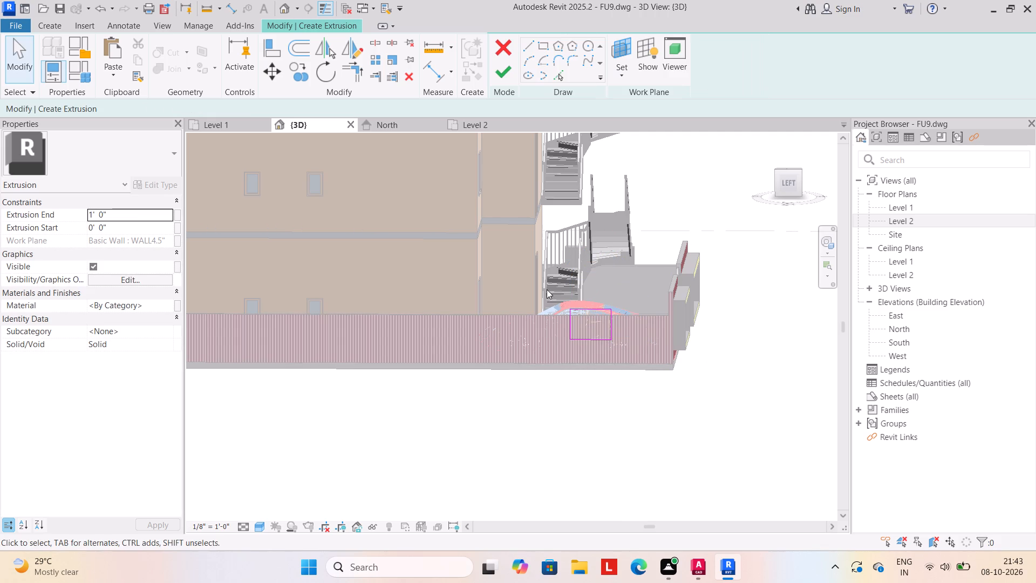
drag(550, 290, 646, 358)
key(Up)
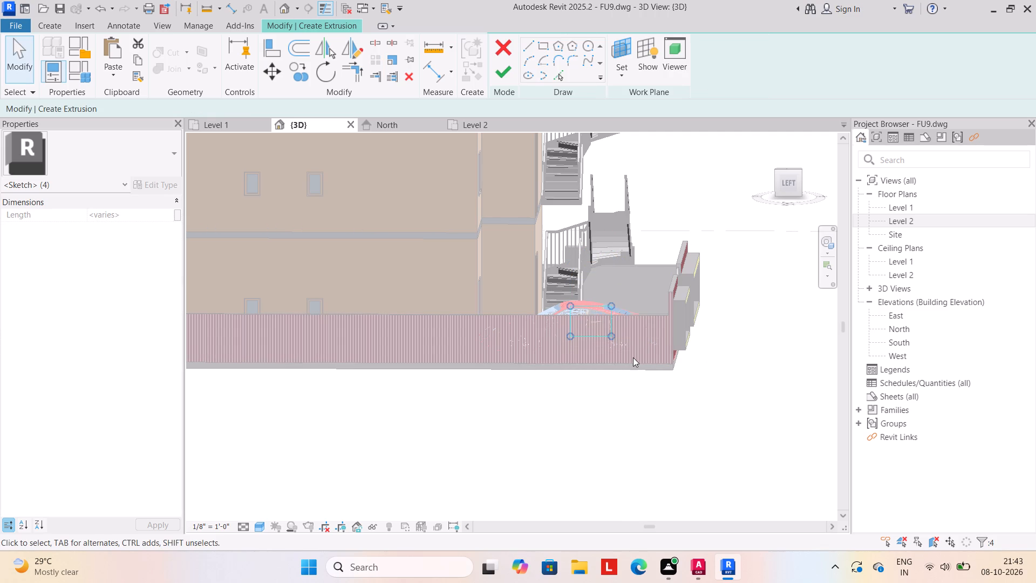
key(Up)
key(Up)
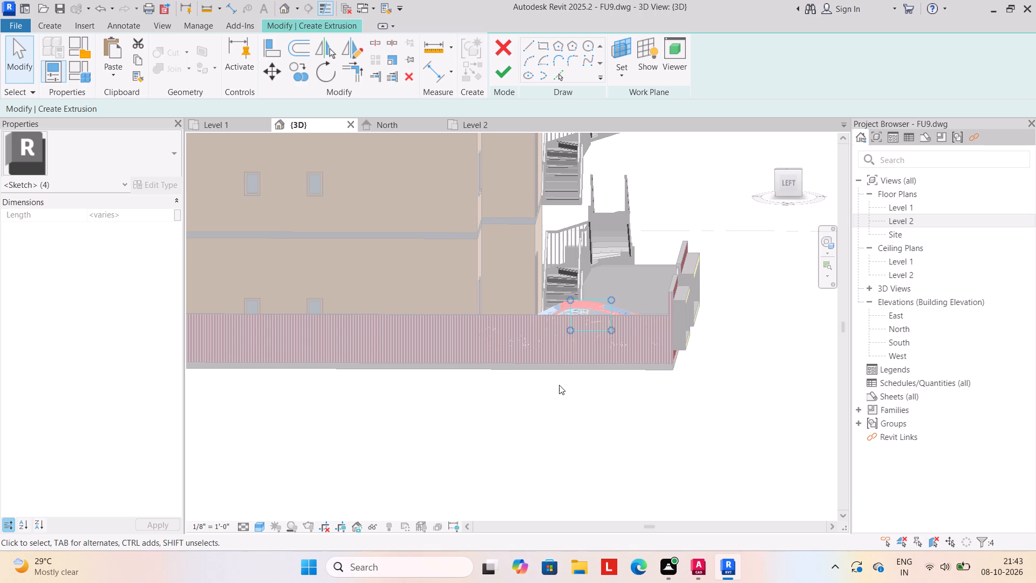
key(Escape)
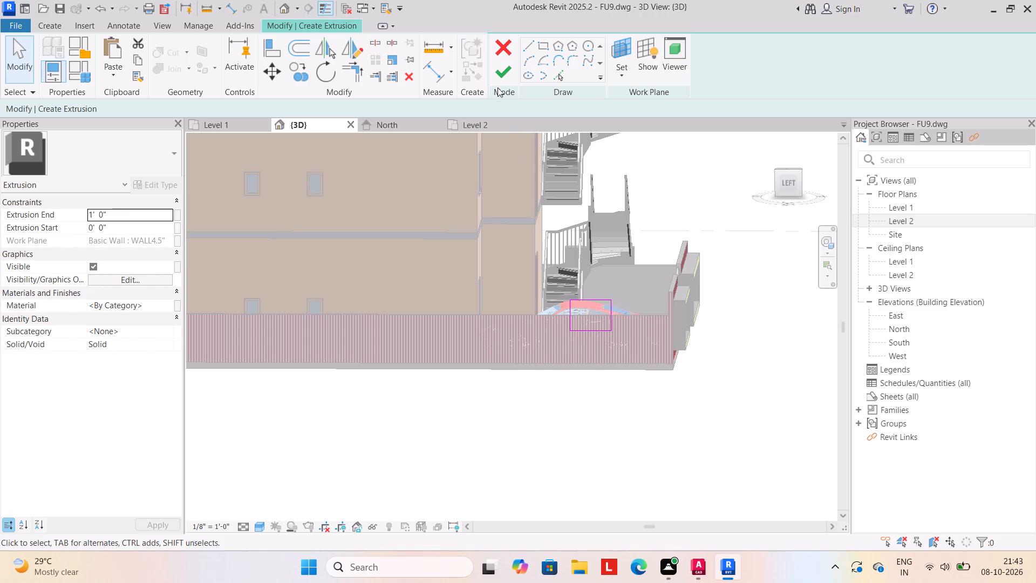
click(496, 73)
click(550, 388)
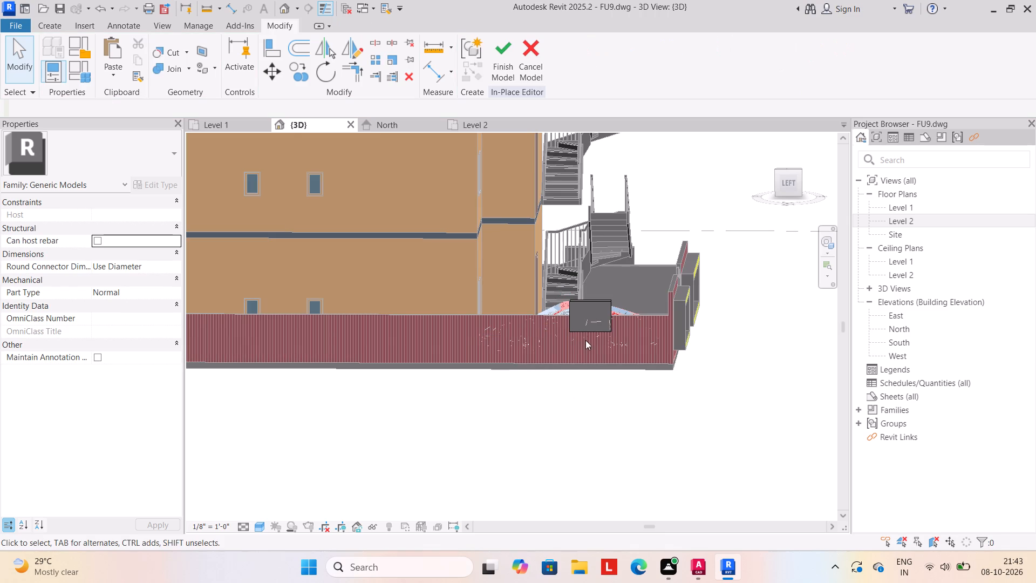
Stretch the new block wider along the boundary wall, on the side away from the front corner.
click(585, 330)
scroll(568, 323, up, 3)
drag(565, 310, 546, 313)
click(574, 427)
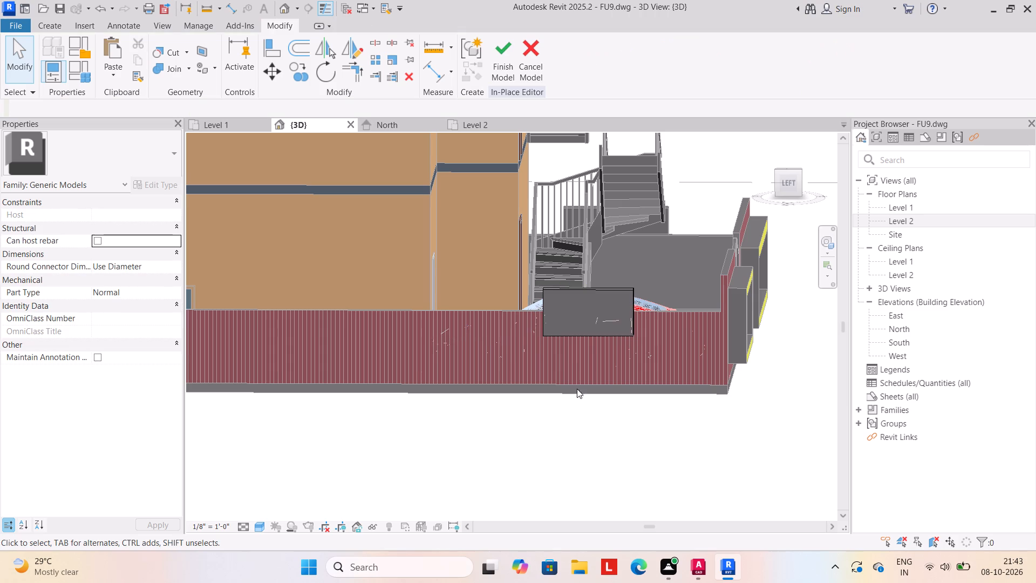
Copy the block three times along the boundary wall away from the parked car, spacing the copies about 11' apart.
click(577, 336)
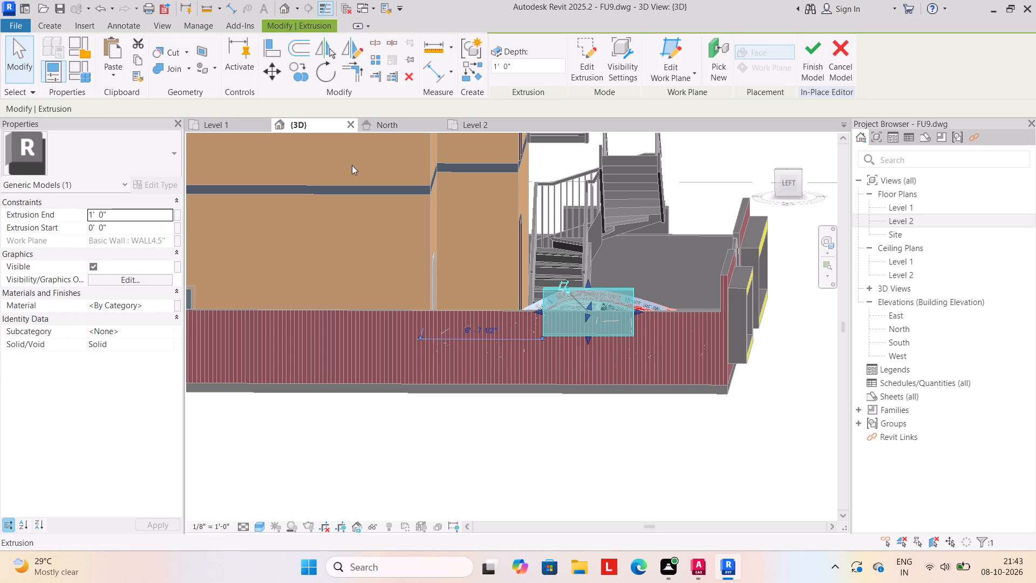
click(298, 79)
click(570, 331)
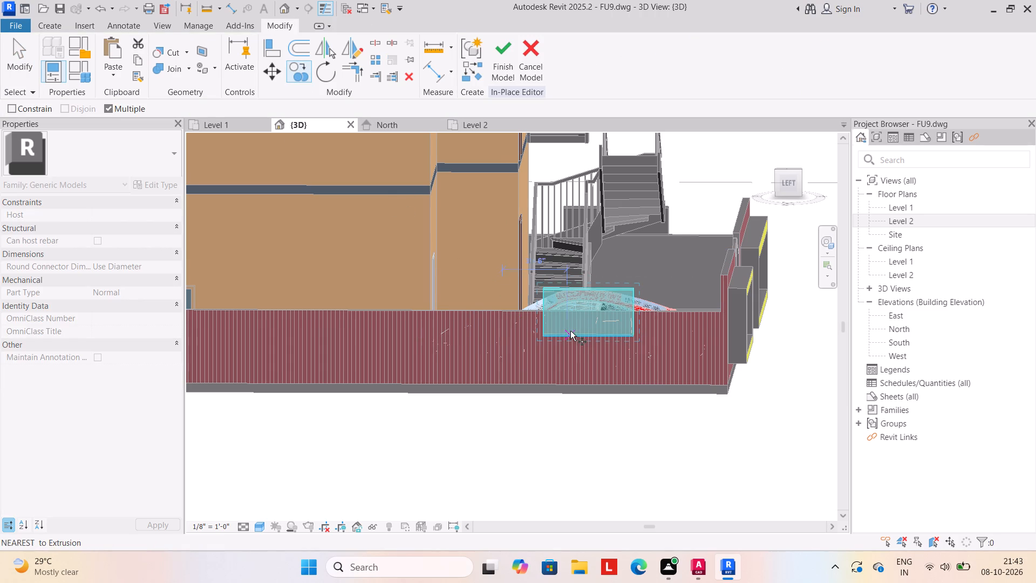
click(367, 332)
scroll(381, 340, down, 2)
middle_drag(381, 340, 531, 344)
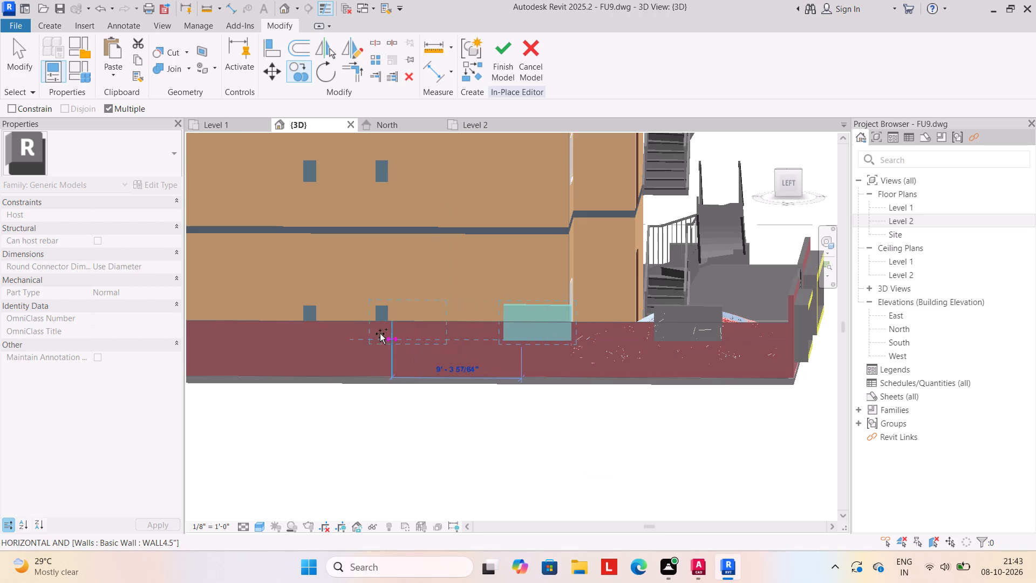
click(353, 334)
scroll(316, 338, down, 1)
middle_drag(322, 343, 423, 343)
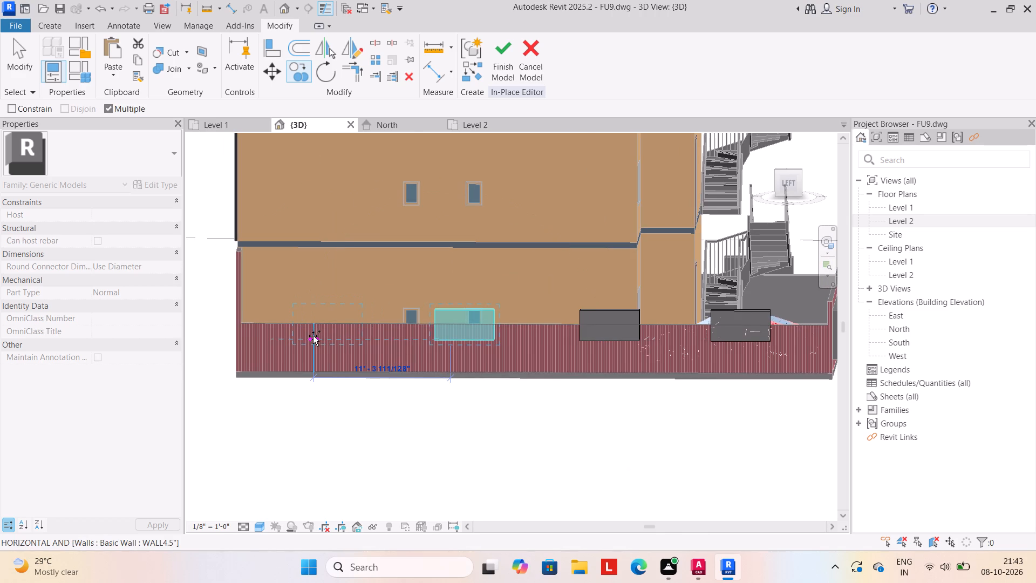
click(313, 336)
key(Escape)
key(Escape)
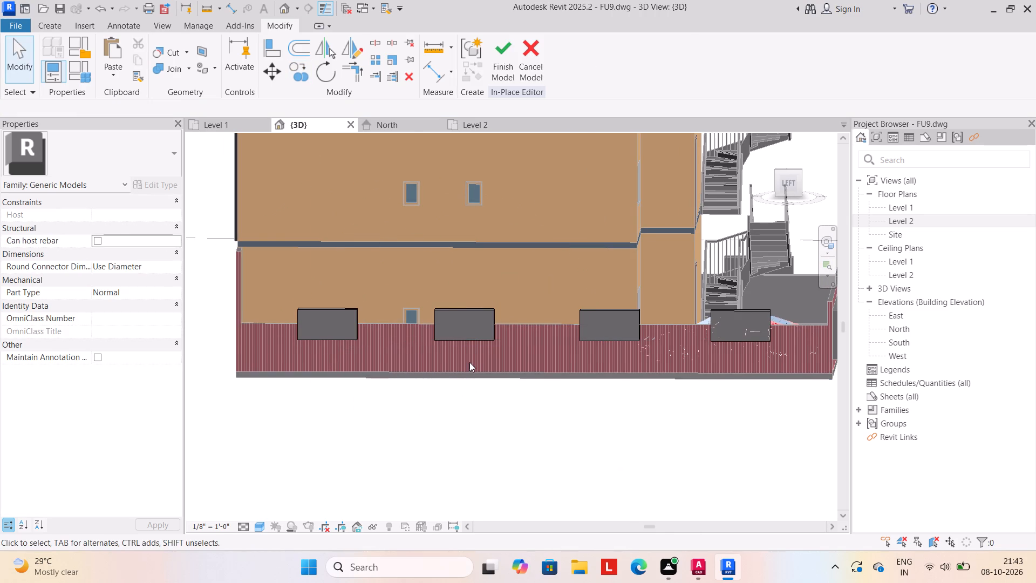
Nudge each of the four blocks on the boundary wall down by one increment.
click(470, 340)
key(Down)
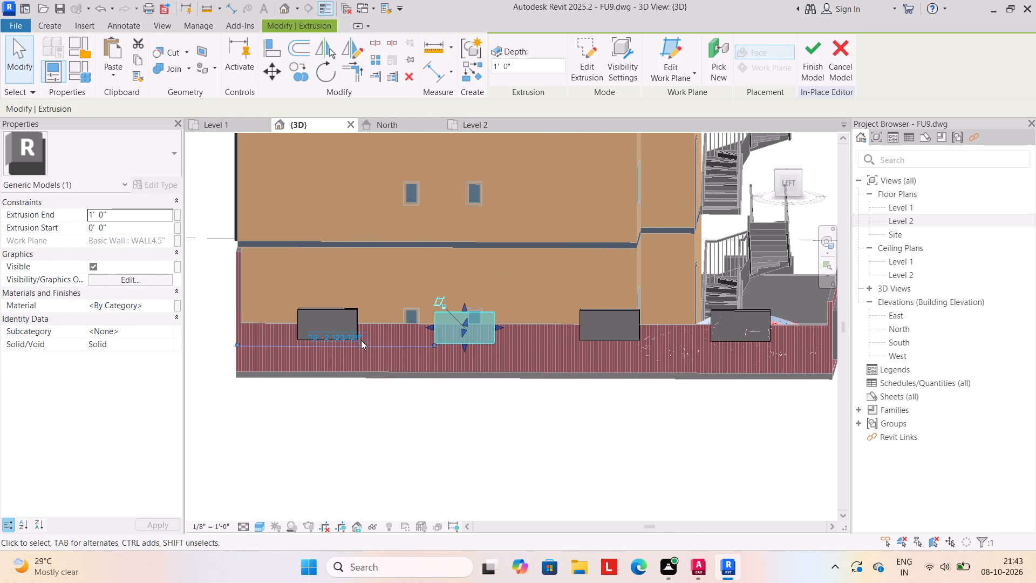
click(350, 337)
key(Escape)
key(Escape)
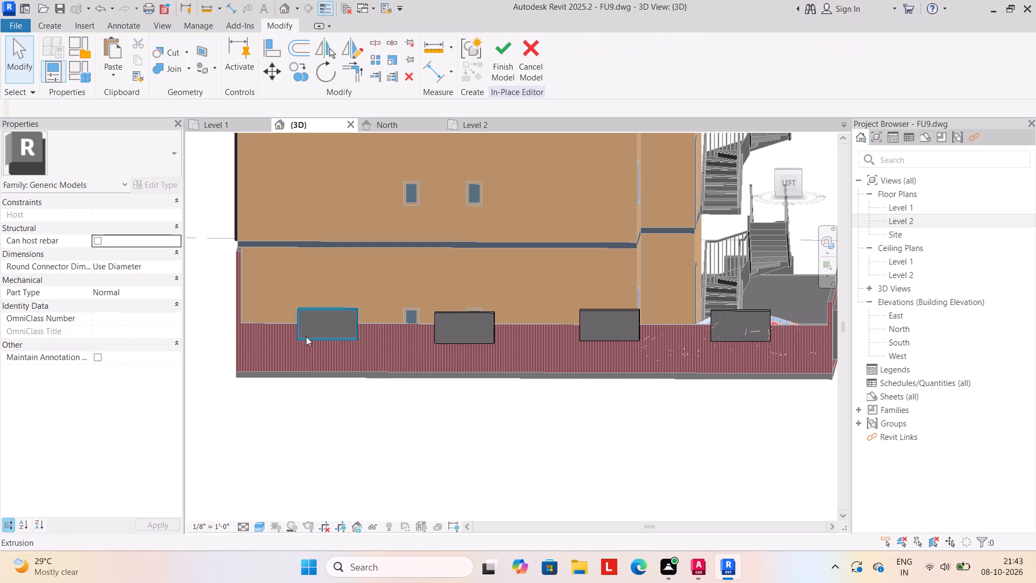
key(Escape)
click(311, 334)
click(311, 338)
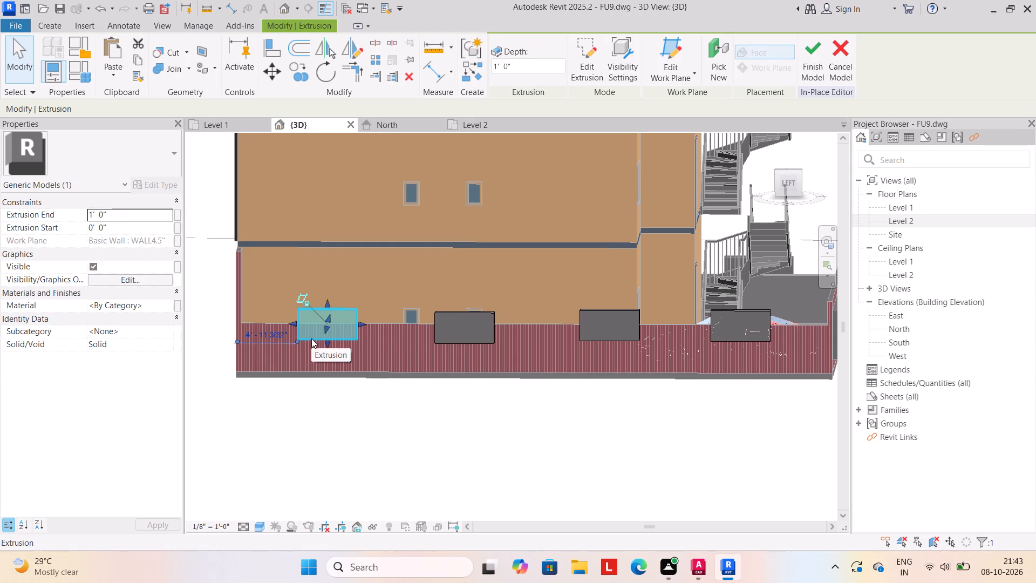
key(Down)
click(581, 331)
key(Down)
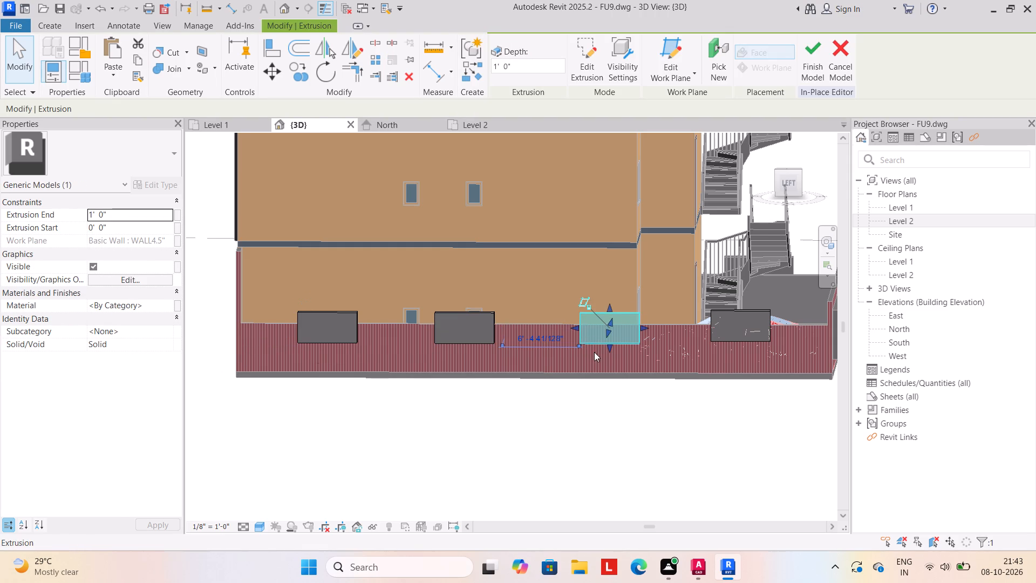
click(715, 338)
key(Down)
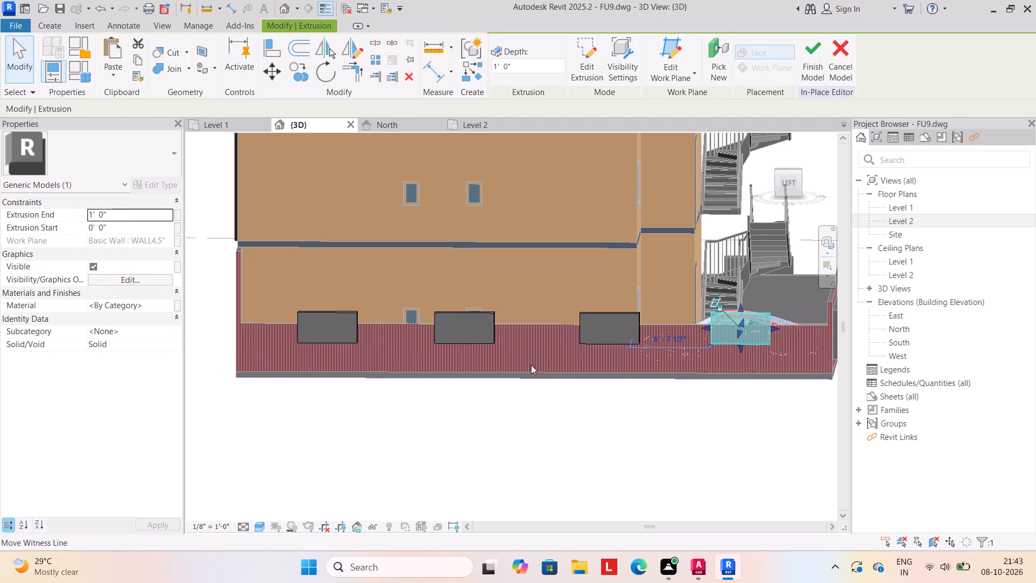
Stretch the lower edge of the block at the rear end of the side boundary wall downward.
click(341, 342)
click(326, 345)
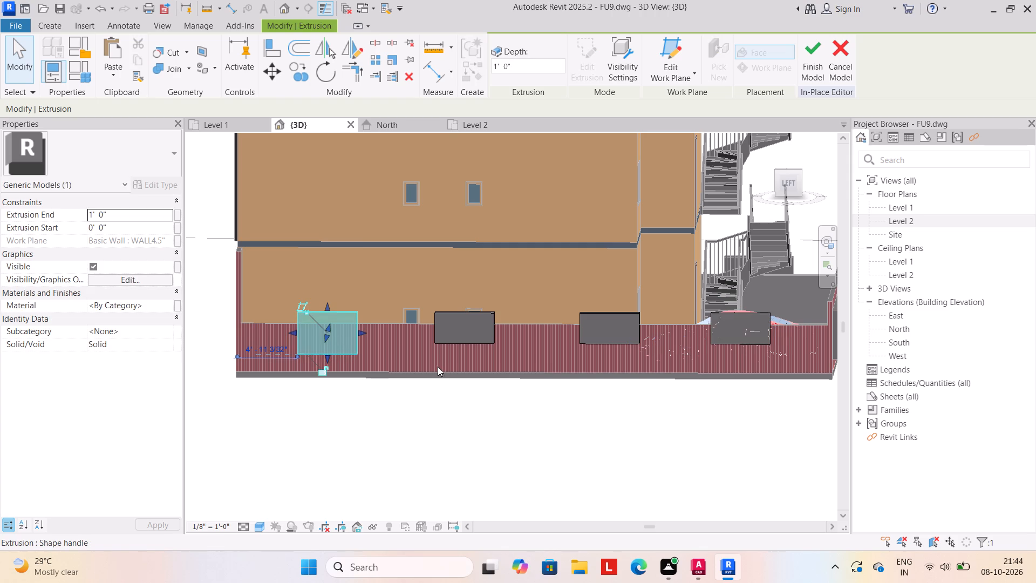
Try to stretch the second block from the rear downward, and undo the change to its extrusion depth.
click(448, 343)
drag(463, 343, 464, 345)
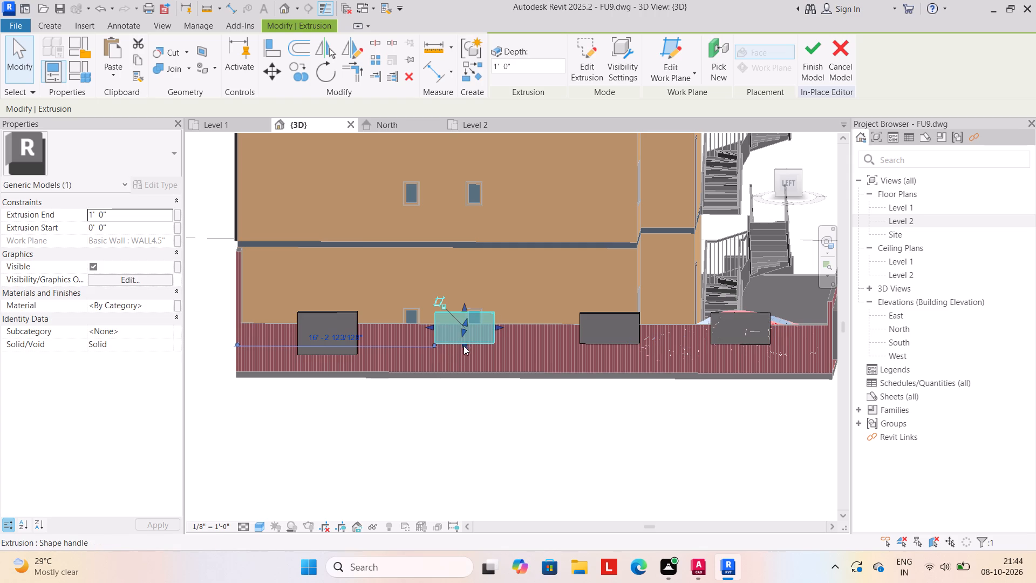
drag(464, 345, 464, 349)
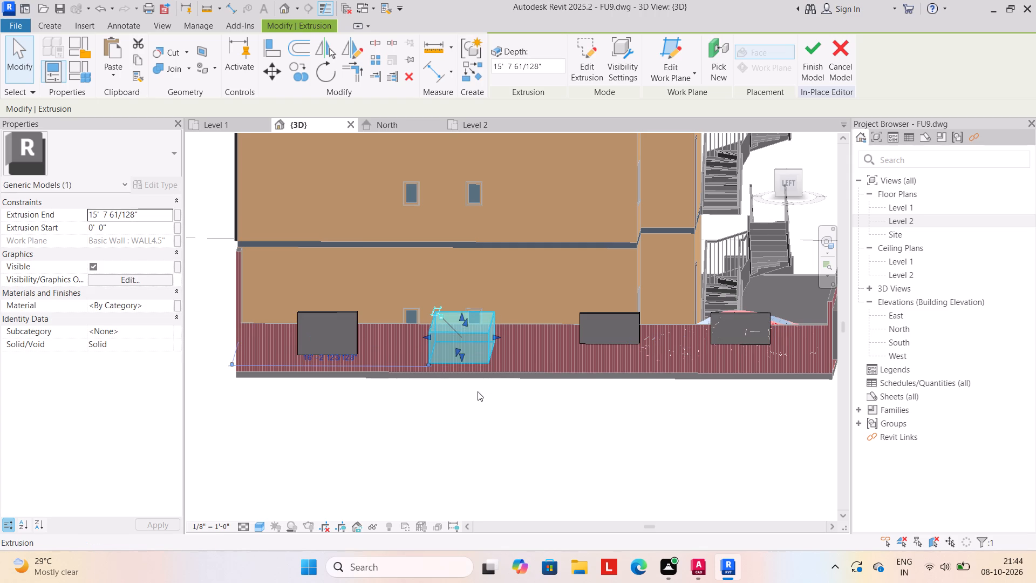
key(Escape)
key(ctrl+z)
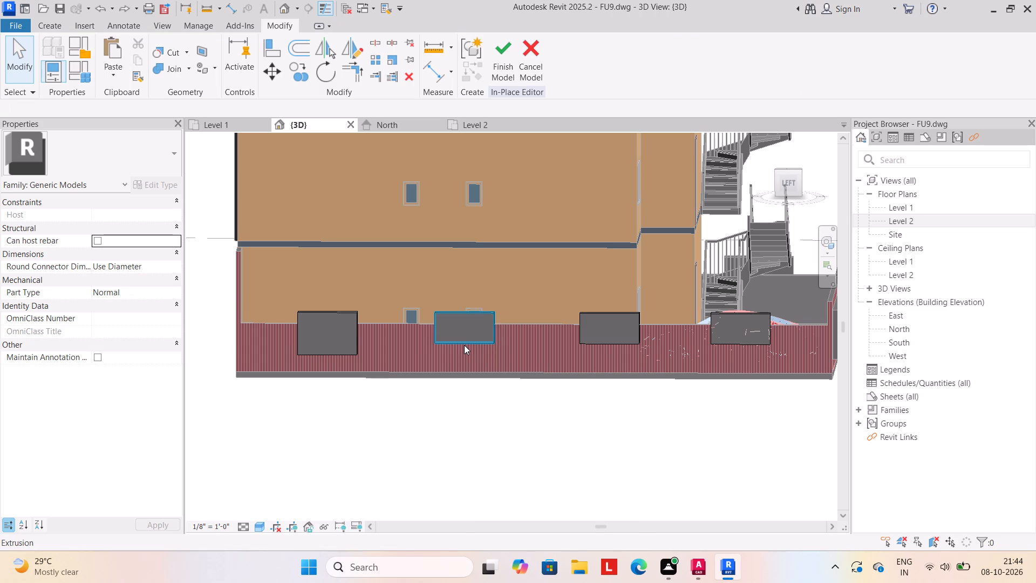
Stretch the lower edges of the second and third blocks from the rear down level with the rearmost block's lower edge.
click(464, 345)
scroll(468, 350, up, 4)
drag(462, 340, 462, 345)
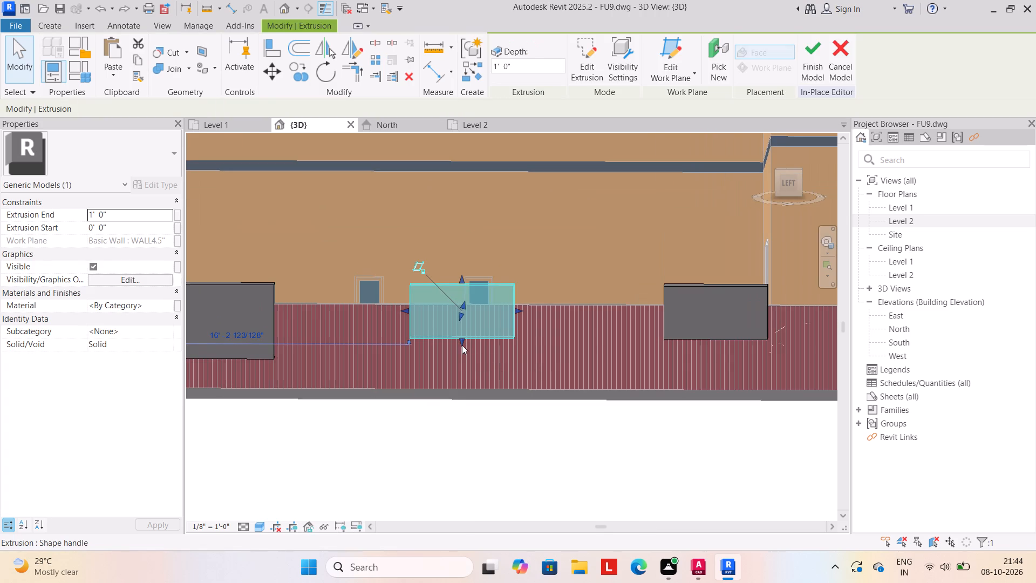
drag(462, 345, 462, 349)
click(490, 422)
scroll(490, 422, down, 1)
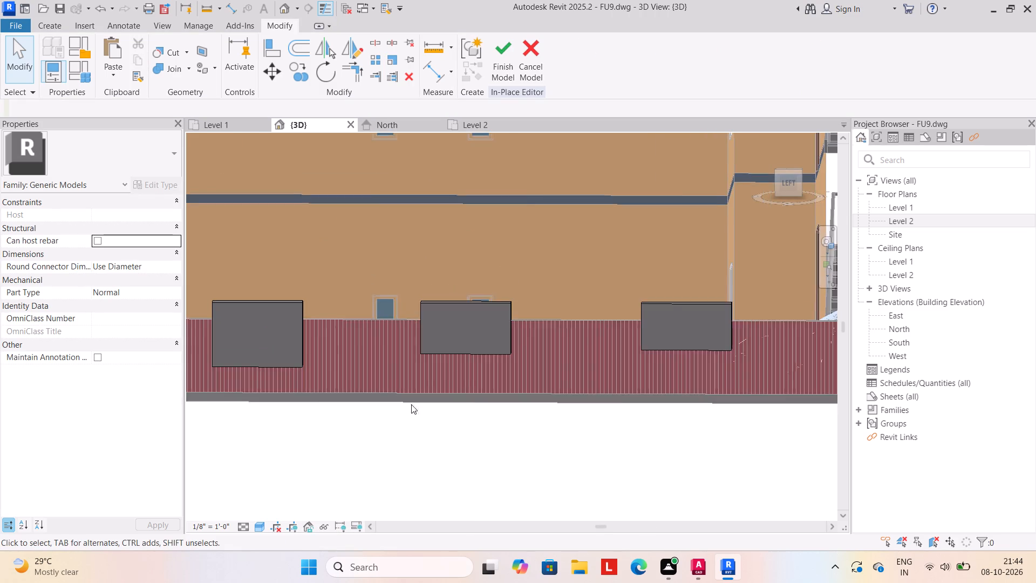
middle_drag(411, 404, 355, 384)
click(598, 324)
scroll(560, 339, down, 1)
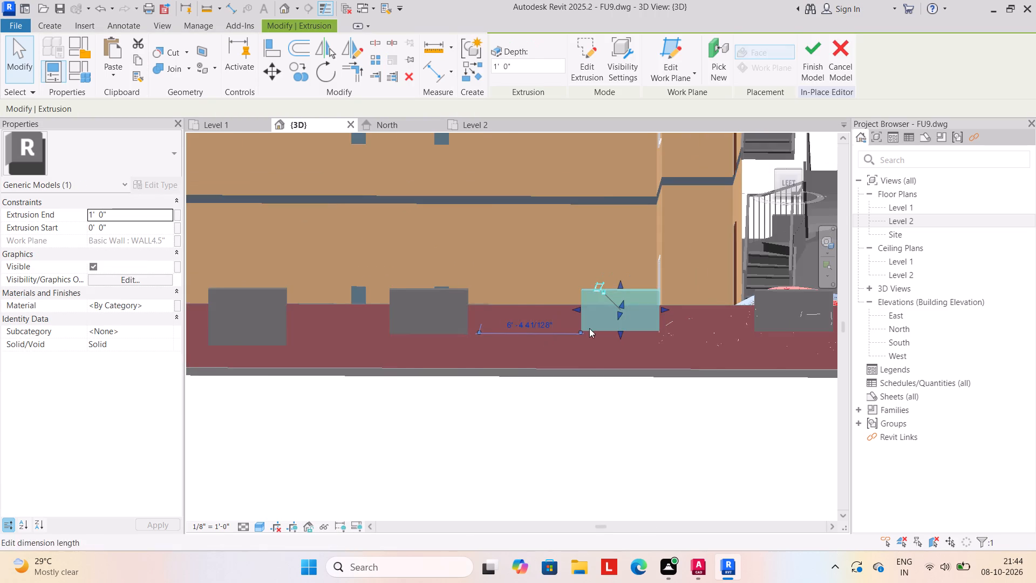
drag(617, 333, 618, 339)
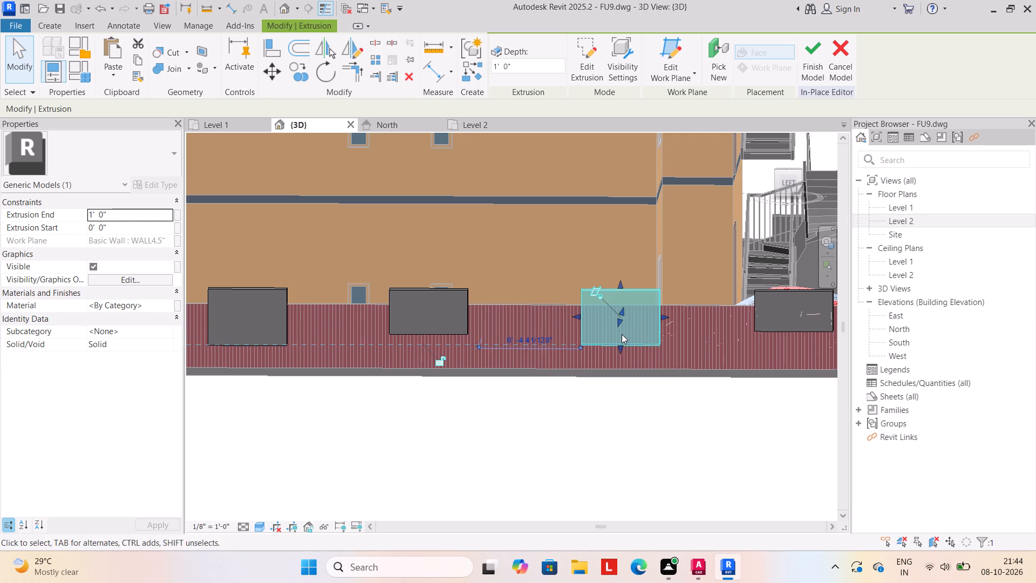
click(608, 403)
click(447, 329)
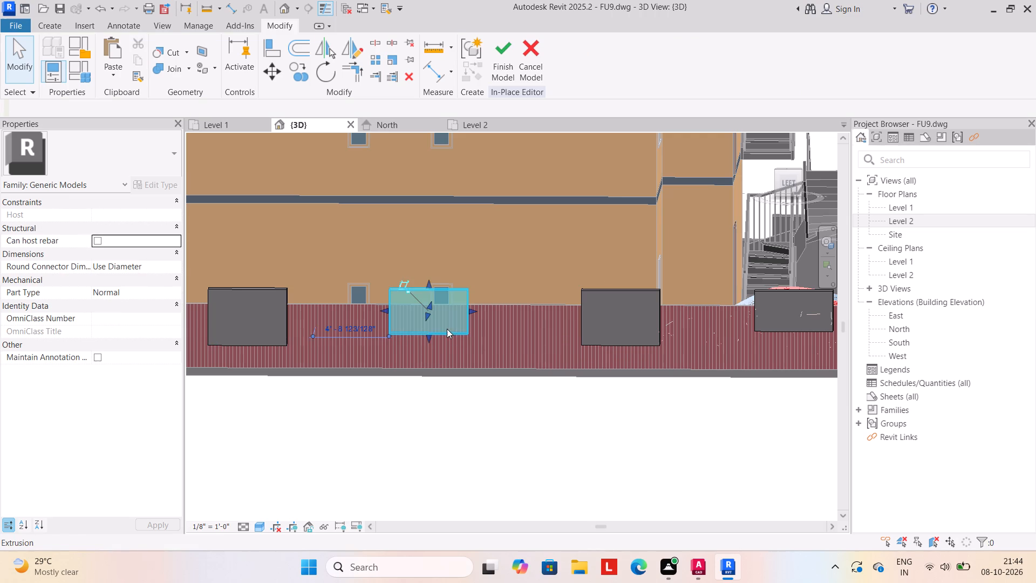
click(427, 336)
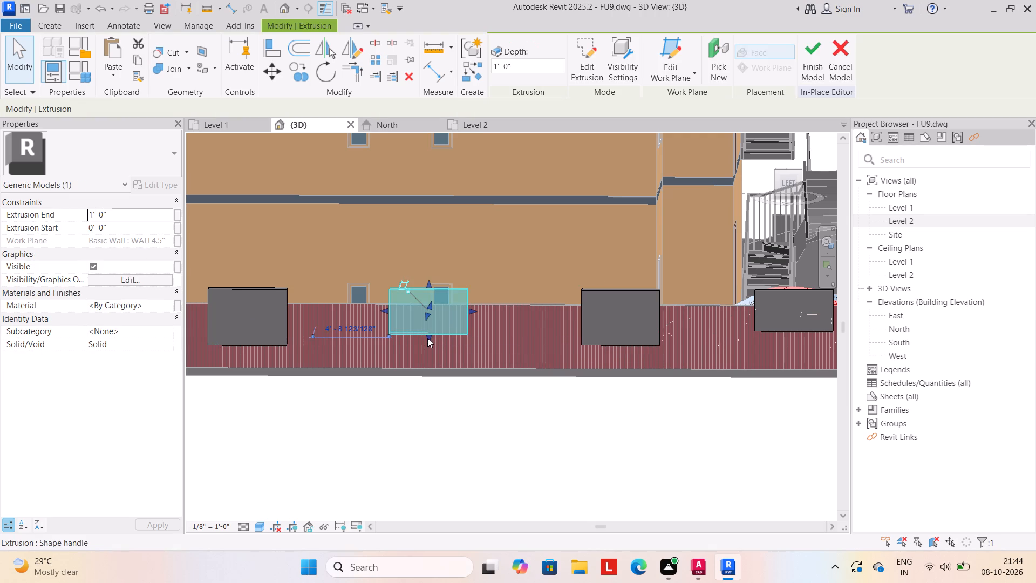
click(445, 387)
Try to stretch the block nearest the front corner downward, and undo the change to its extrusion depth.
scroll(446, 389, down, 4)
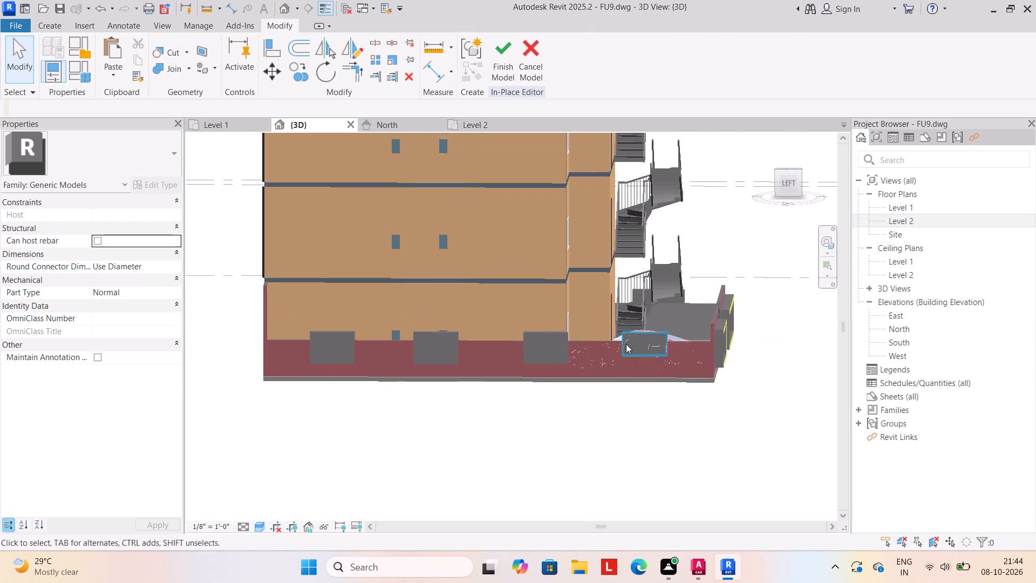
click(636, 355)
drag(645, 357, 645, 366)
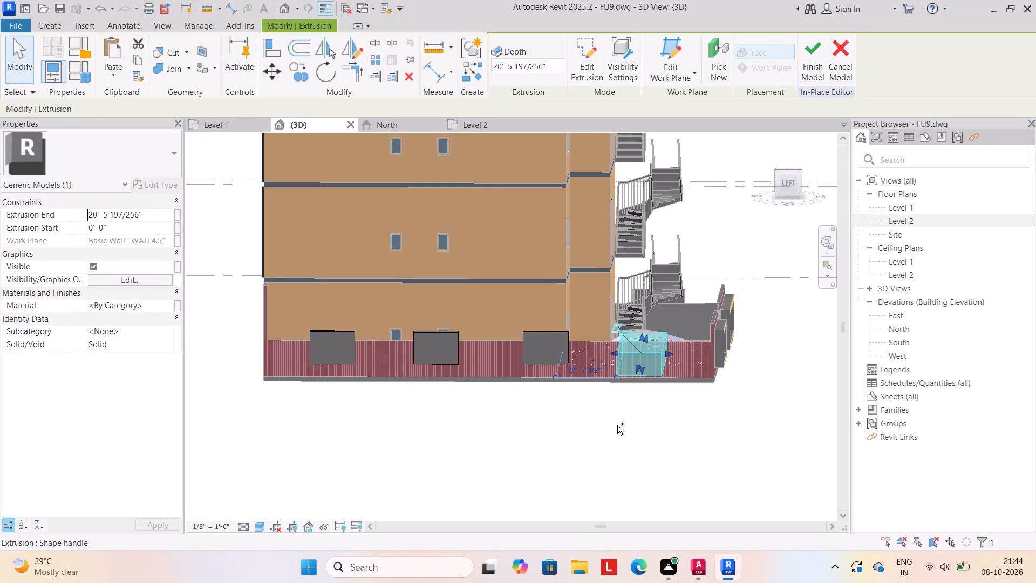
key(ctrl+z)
Stretch the lower edge of the block nearest the front corner down about level with the other three blocks.
click(637, 353)
scroll(651, 354, up, 4)
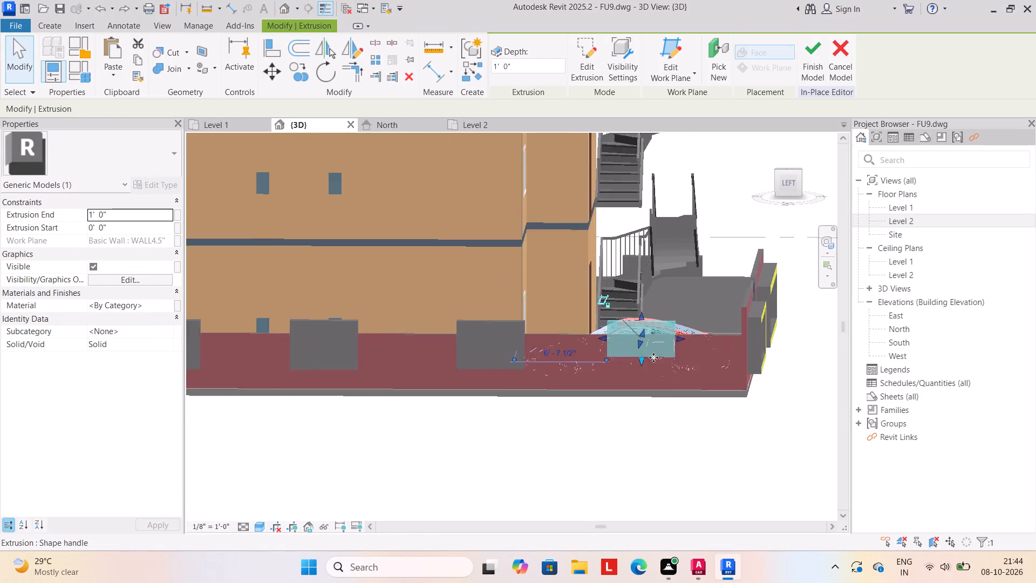
scroll(653, 357, up, 2)
drag(635, 358, 634, 366)
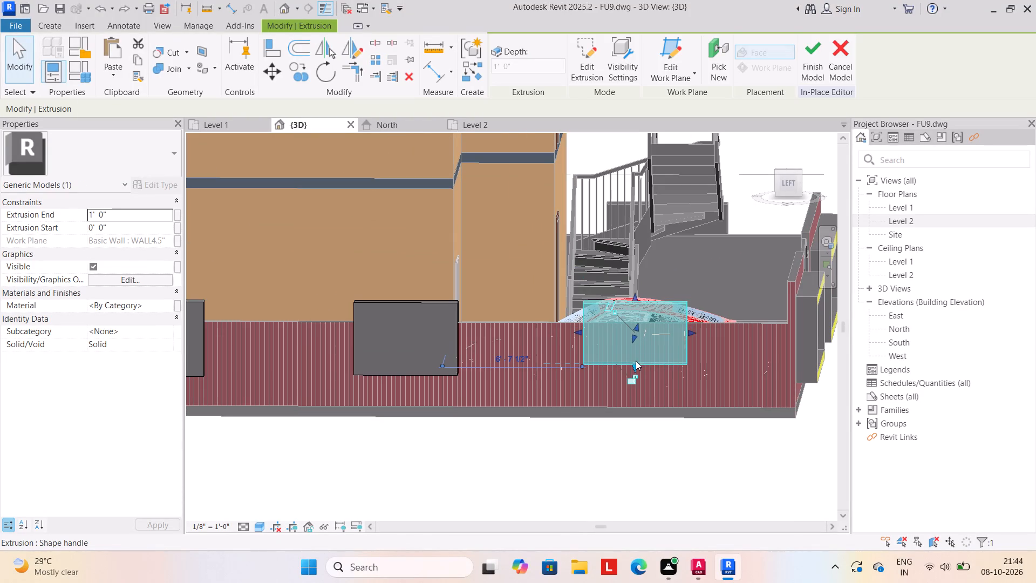
click(598, 451)
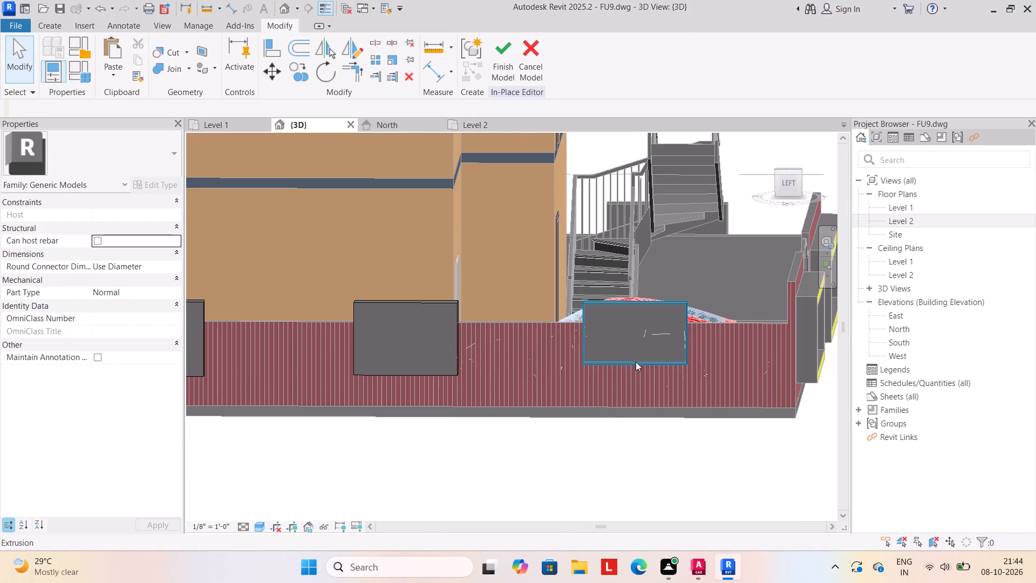
click(636, 362)
drag(636, 367, 636, 373)
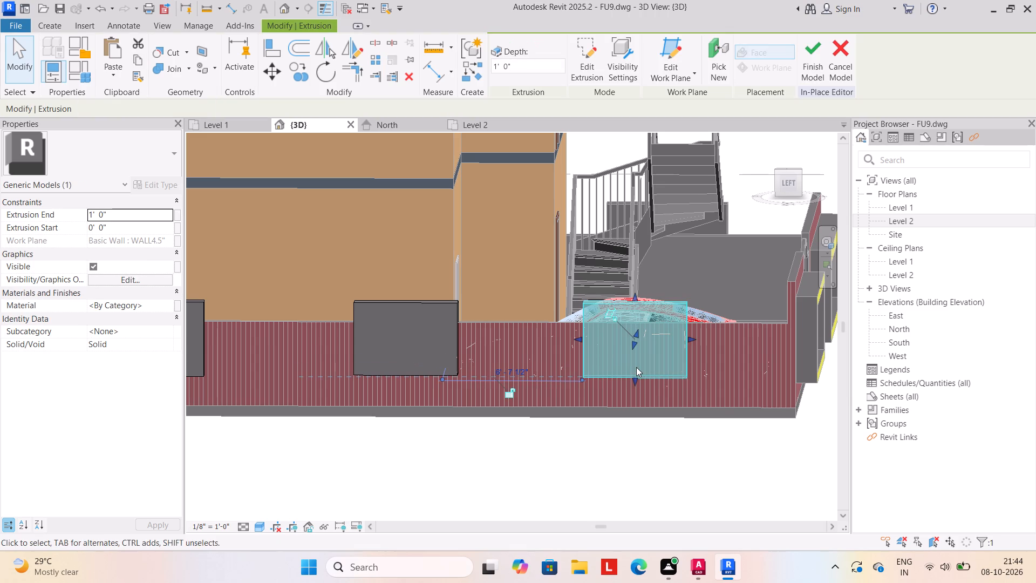
click(612, 433)
Paint the outer face of the block nearest the front corner with the Sash material and finish the in-place model.
scroll(584, 421, down, 3)
click(597, 387)
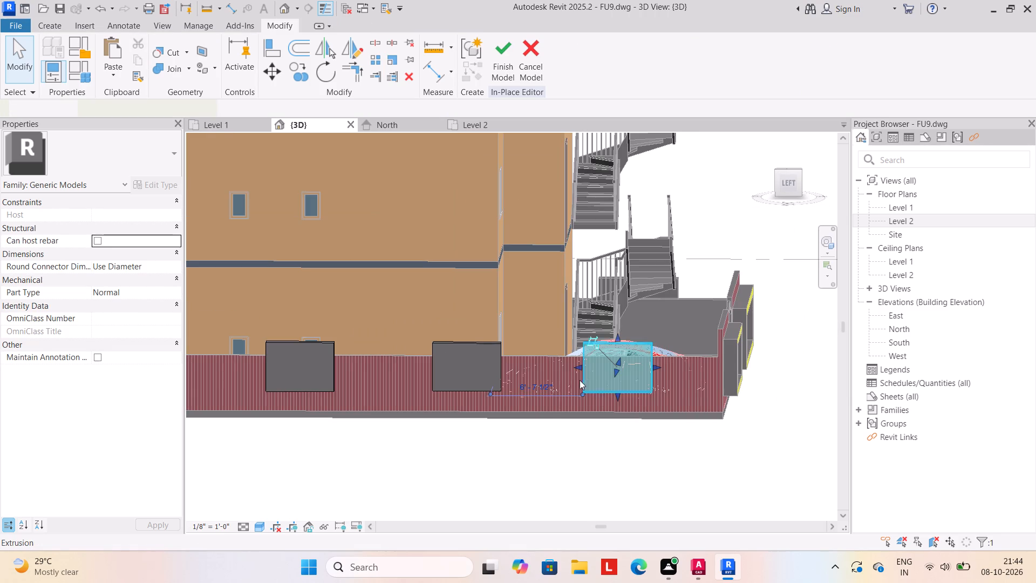
scroll(577, 395, down, 5)
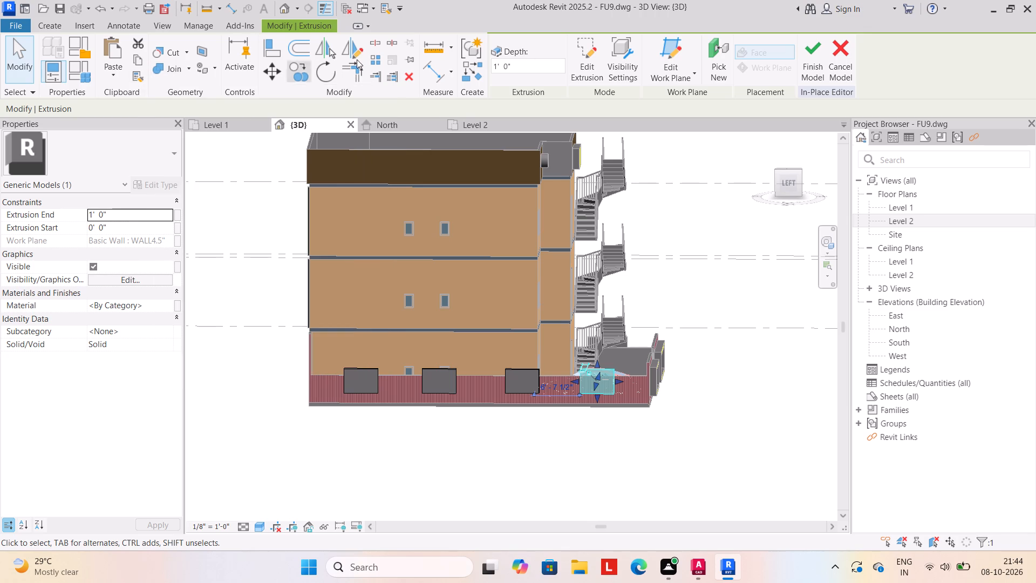
click(219, 65)
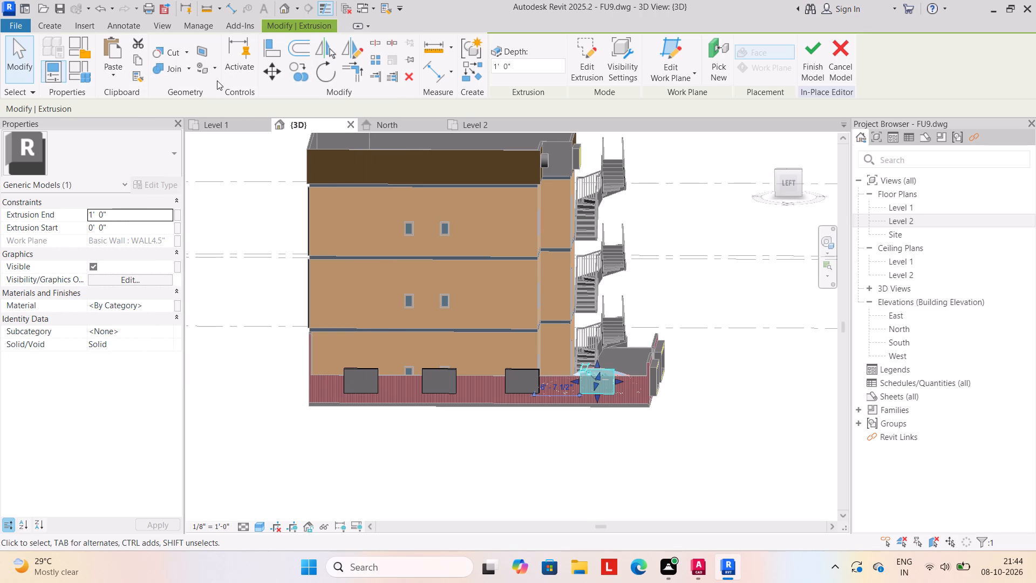
click(217, 71)
click(219, 85)
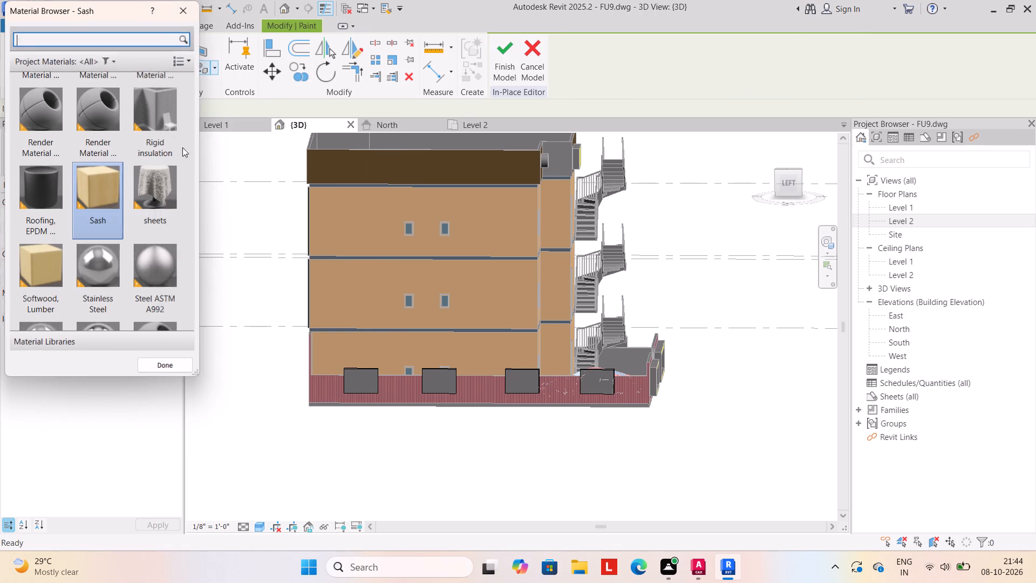
click(92, 184)
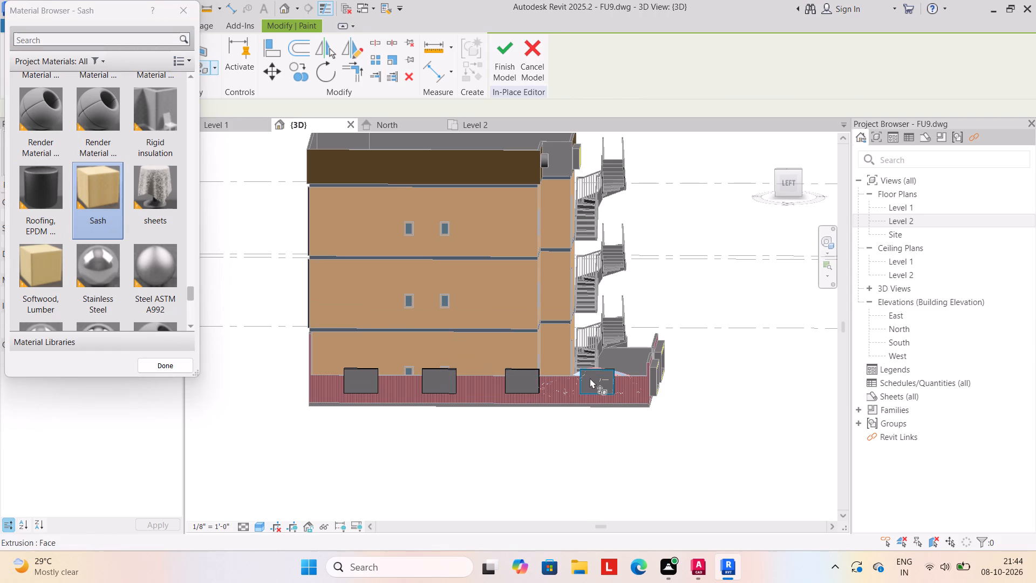
click(590, 378)
click(506, 63)
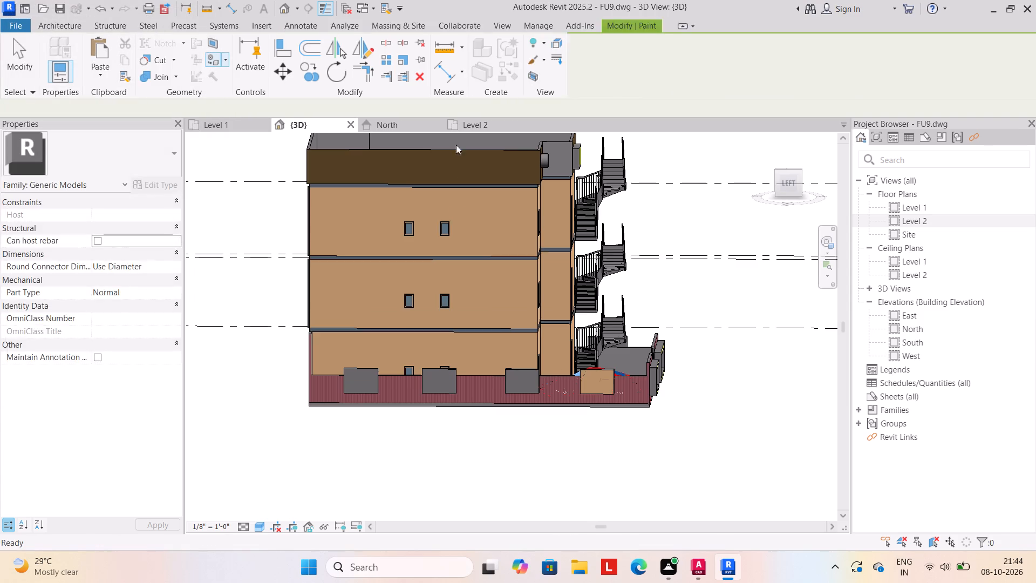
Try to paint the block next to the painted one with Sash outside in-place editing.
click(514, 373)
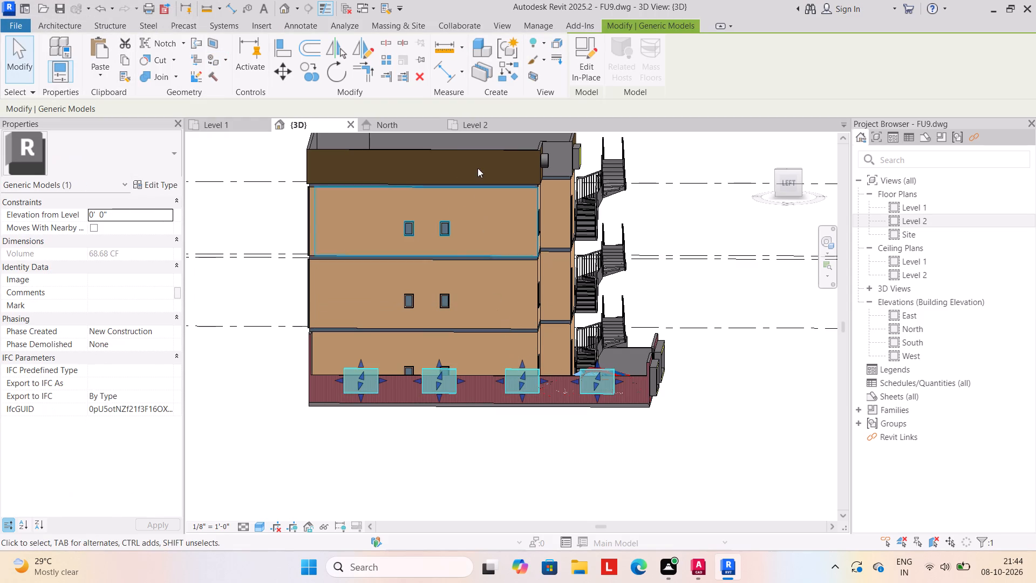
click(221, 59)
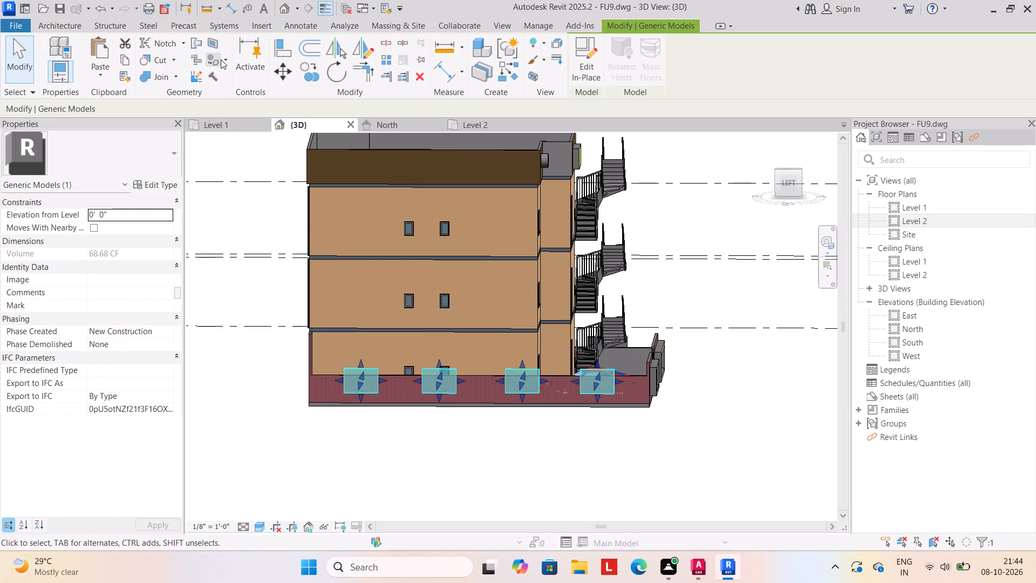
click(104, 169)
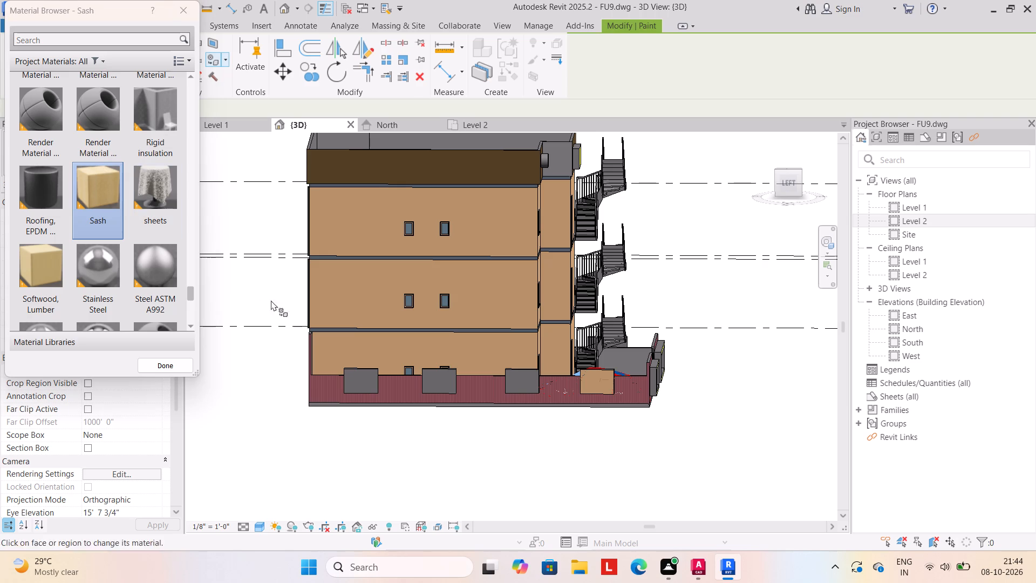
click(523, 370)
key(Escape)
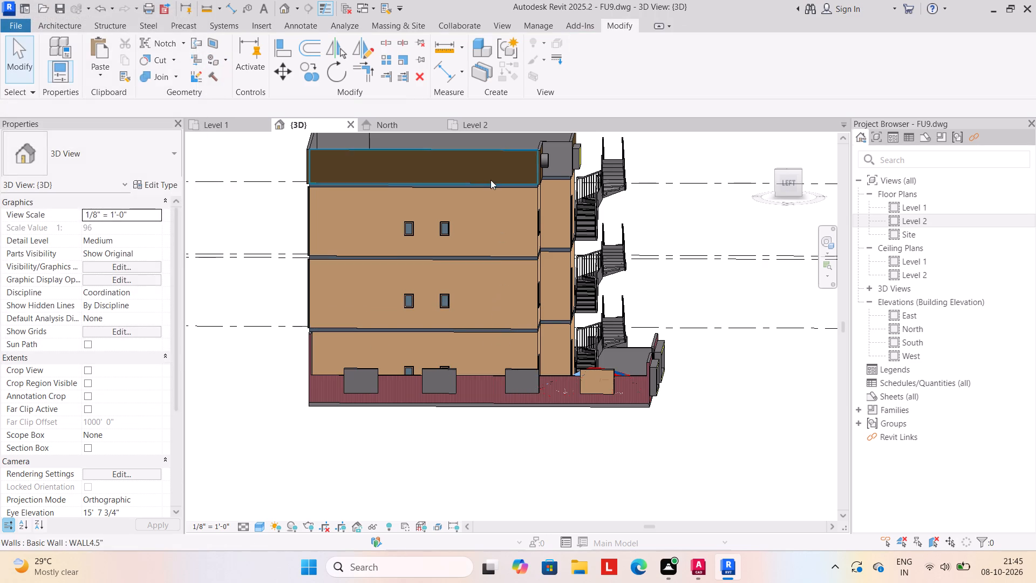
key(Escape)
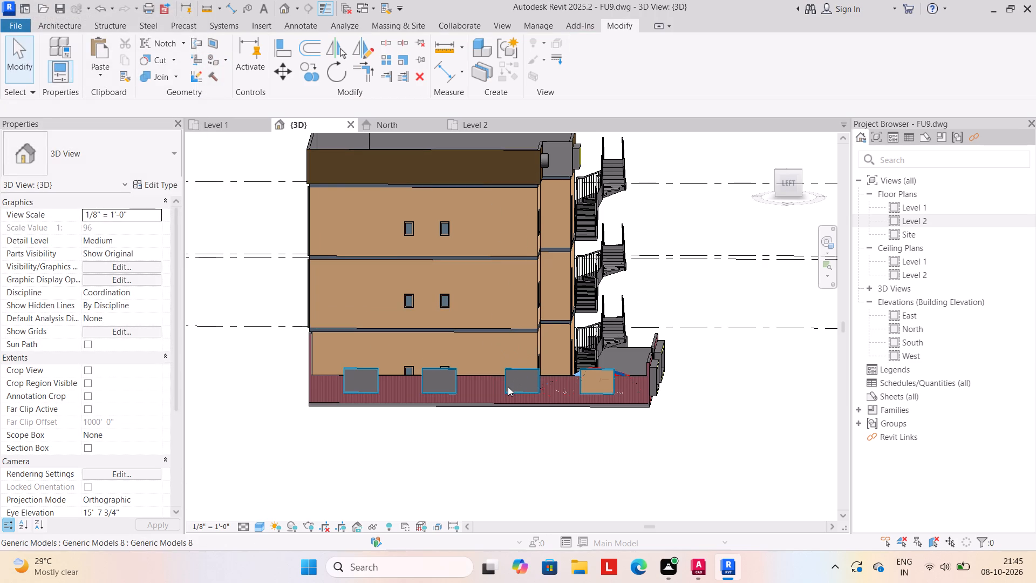
Edit the blocks in place, paint the outer faces of the three unpainted ones with Sash, and finish the model.
click(508, 387)
click(581, 65)
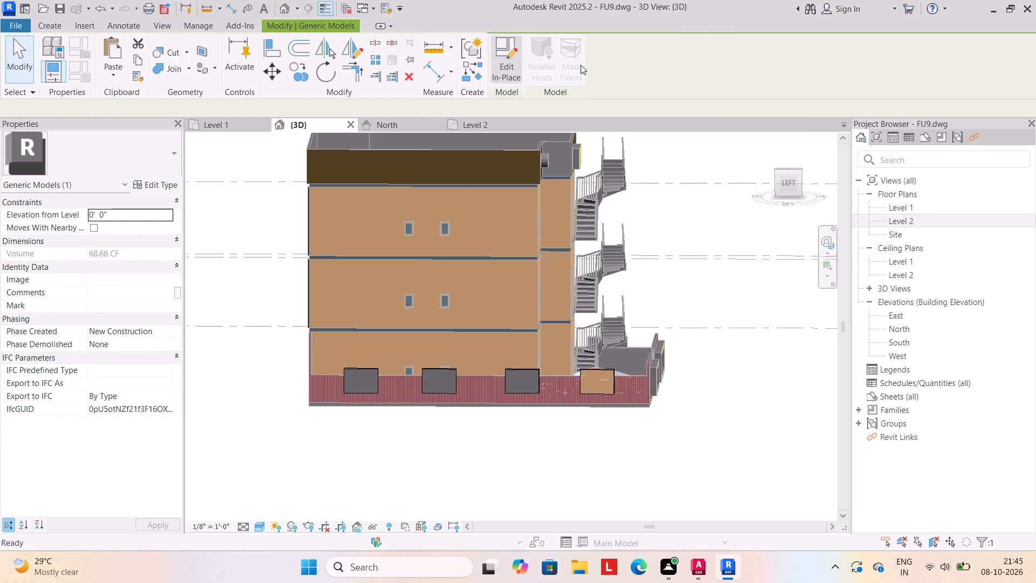
click(214, 65)
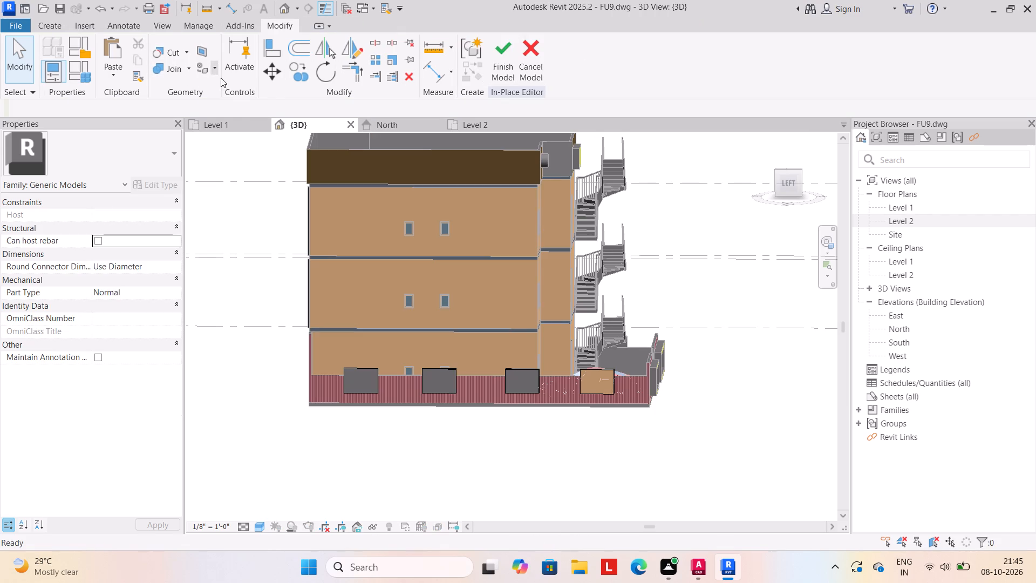
click(224, 89)
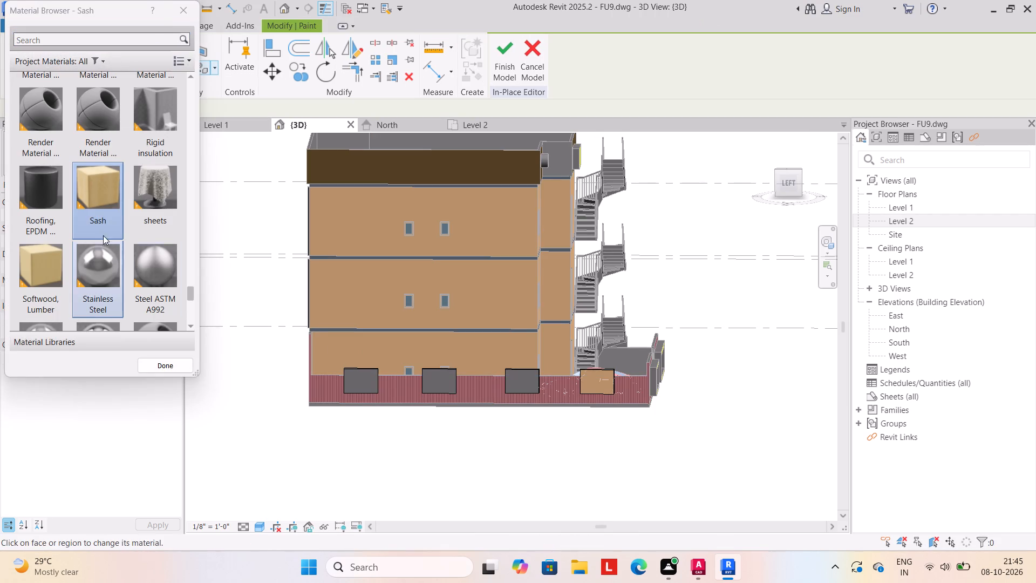
click(91, 191)
click(518, 372)
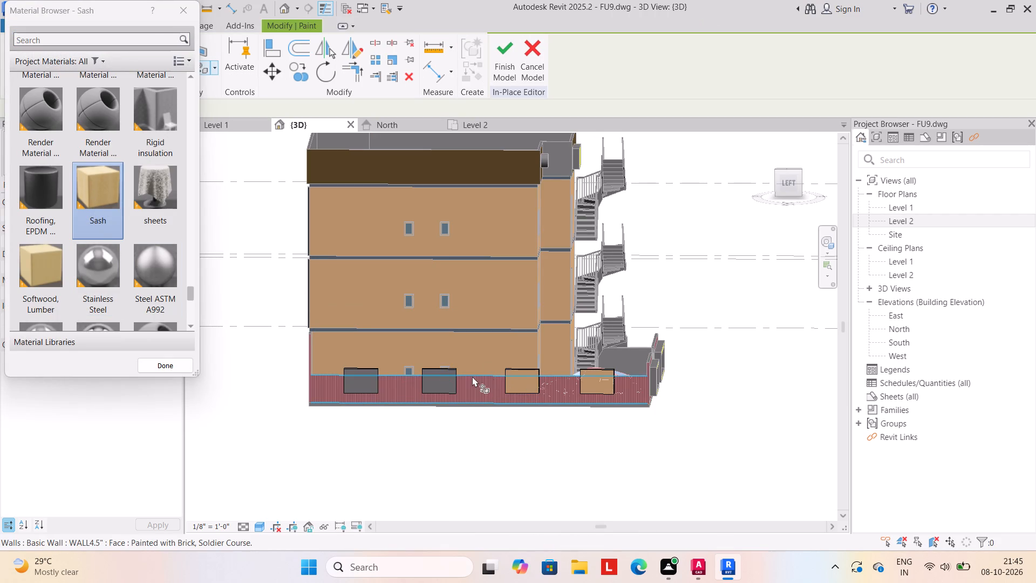
click(444, 375)
click(358, 378)
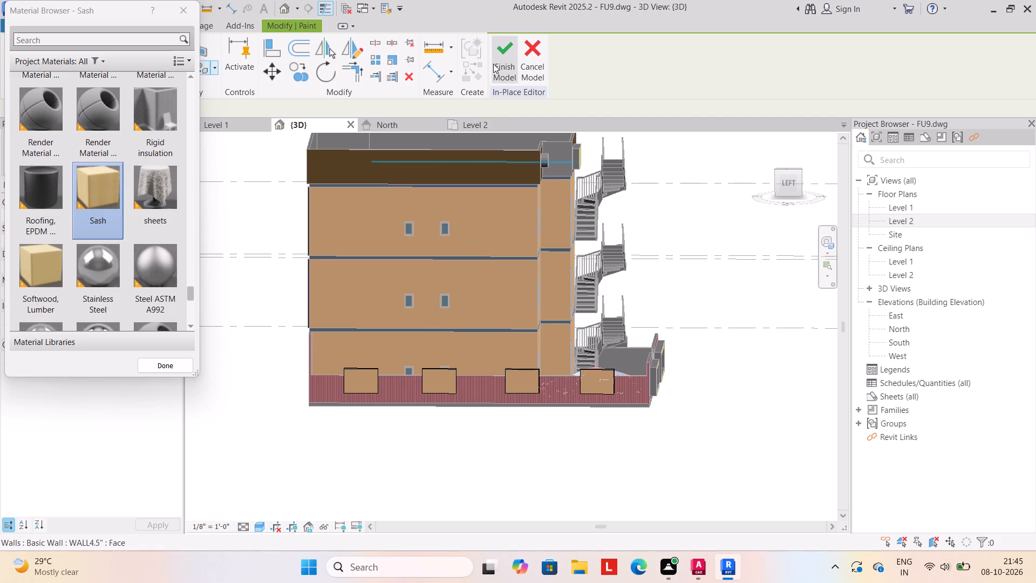
click(494, 61)
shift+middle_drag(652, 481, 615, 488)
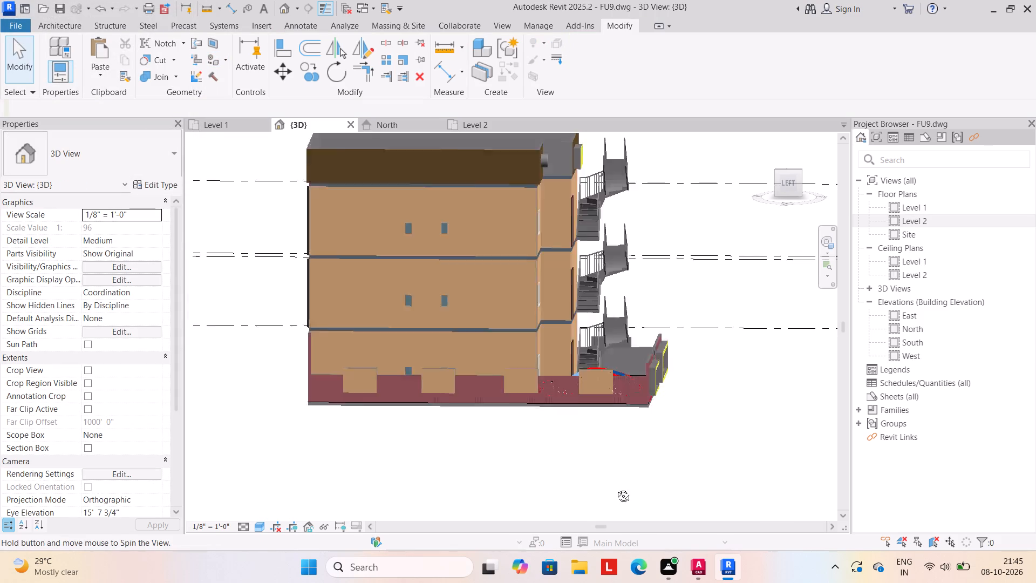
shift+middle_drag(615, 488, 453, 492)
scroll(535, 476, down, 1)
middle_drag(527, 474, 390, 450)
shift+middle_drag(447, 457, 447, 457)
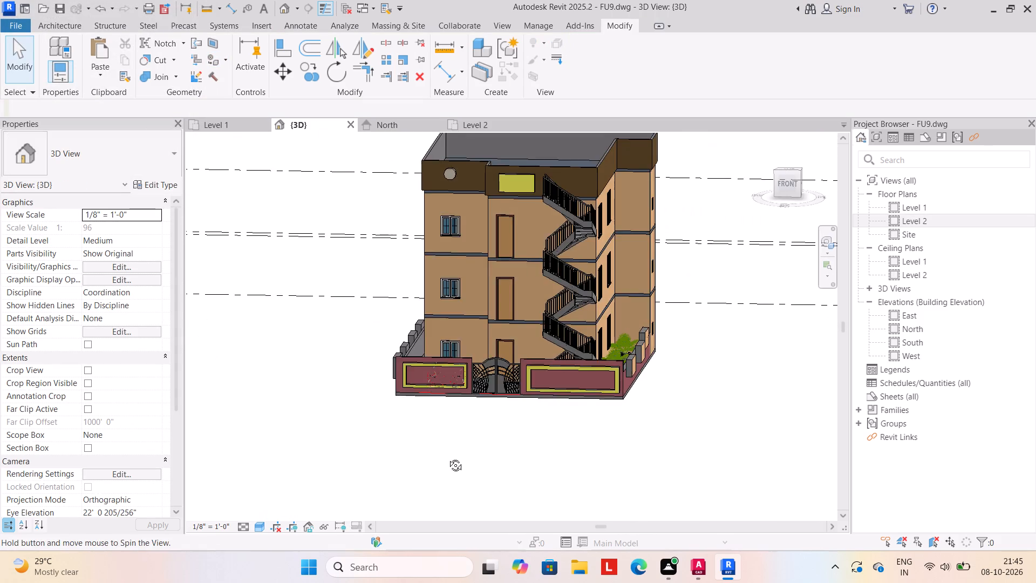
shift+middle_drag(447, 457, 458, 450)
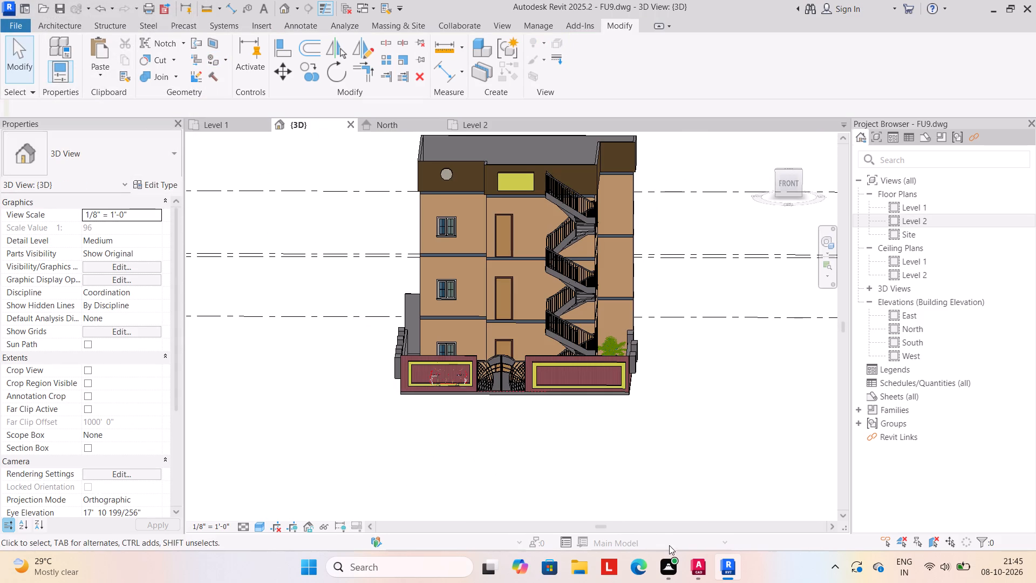